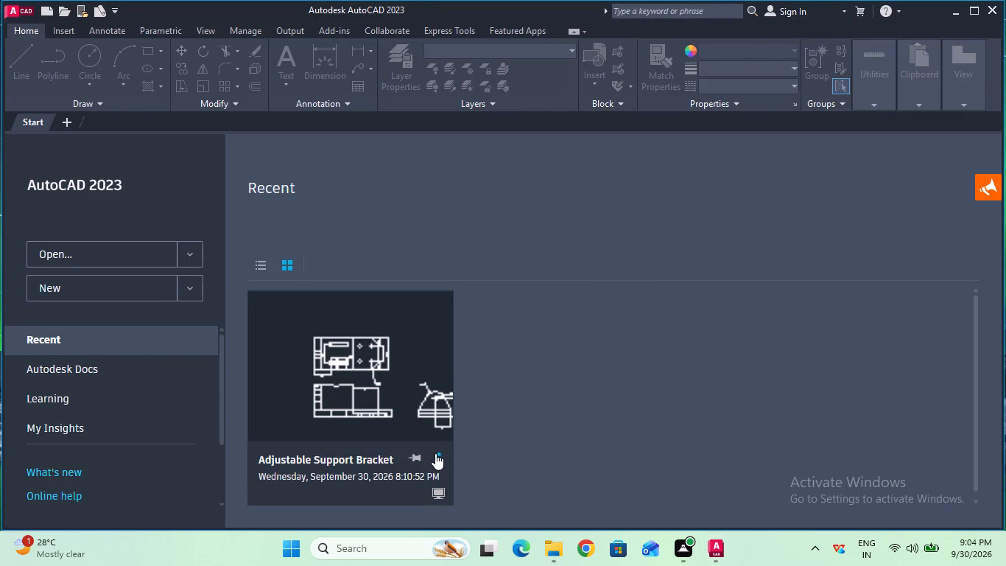
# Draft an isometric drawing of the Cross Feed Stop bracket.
# Remove the Adjustable Support Bracket drawing from the recent documents list.
pyautogui.click(437, 453)
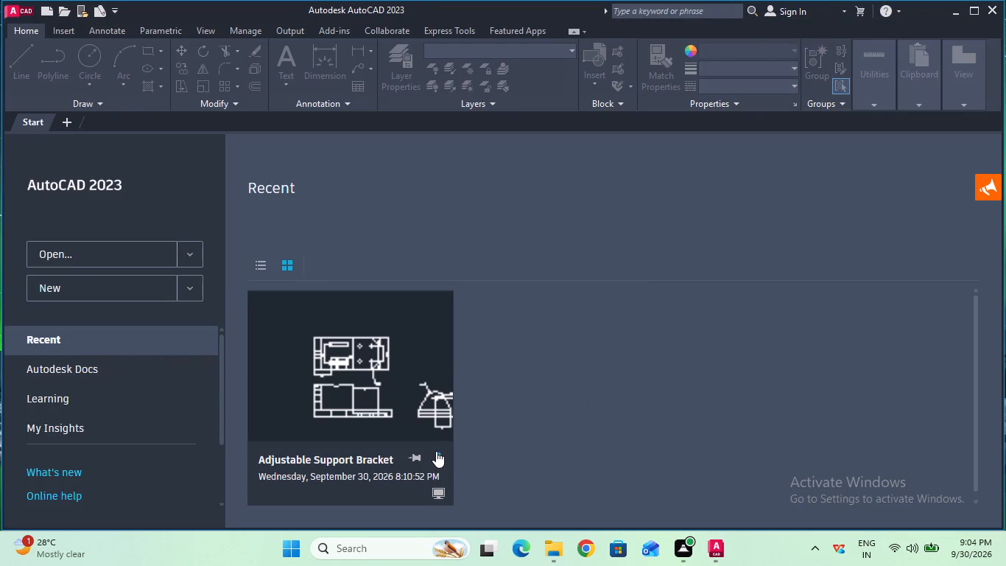
pyautogui.click(430, 437)
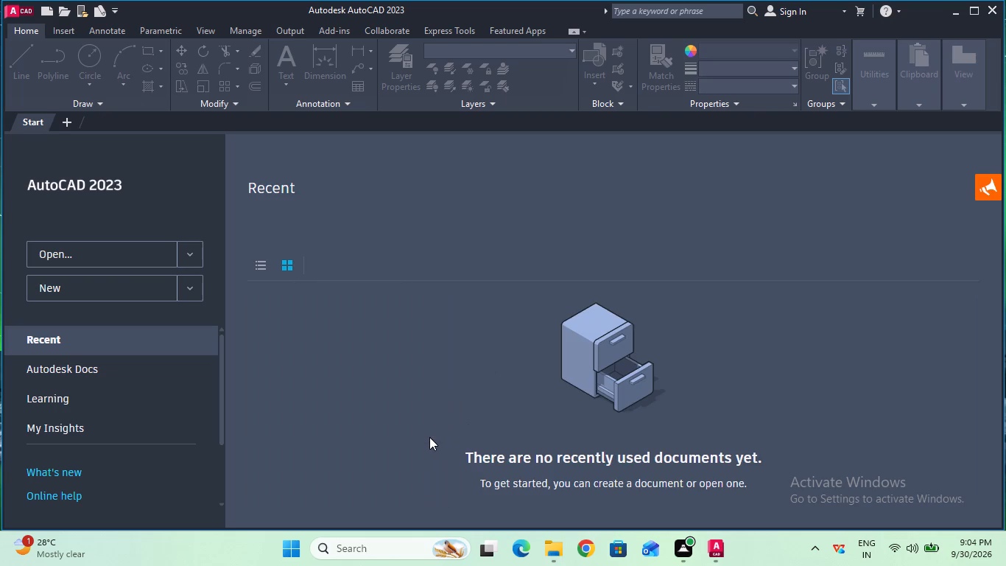
# Create a new blank drawing.
pyautogui.click(83, 284)
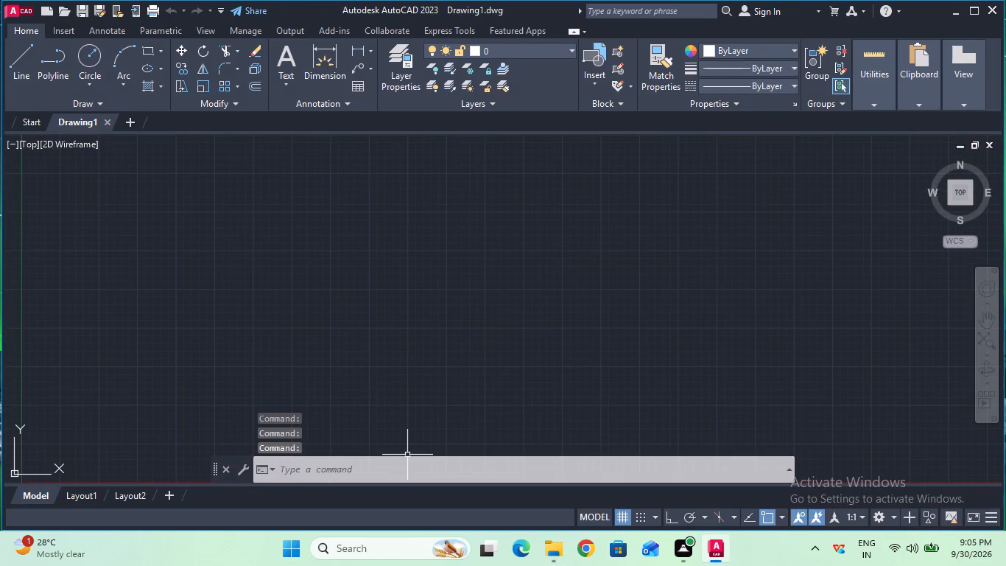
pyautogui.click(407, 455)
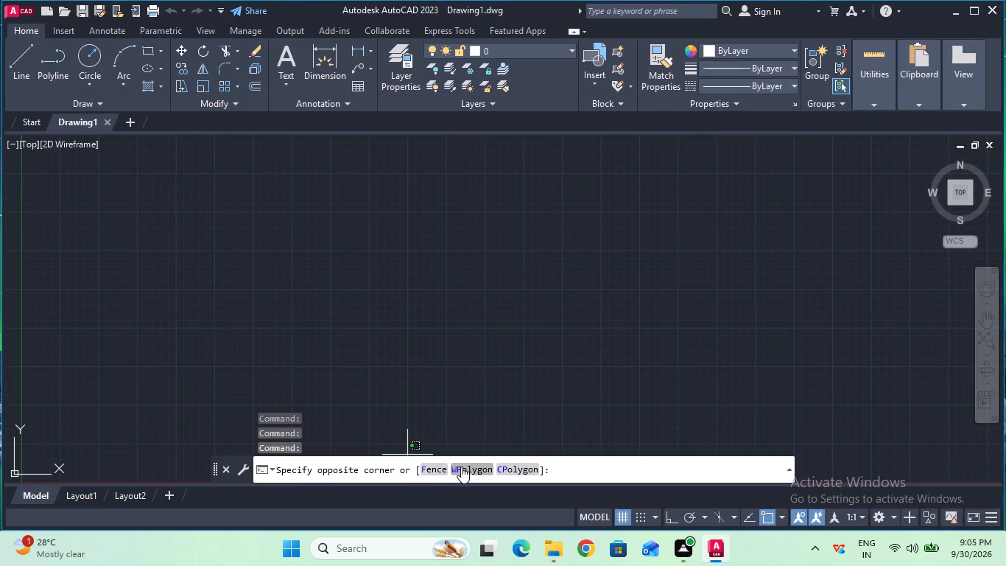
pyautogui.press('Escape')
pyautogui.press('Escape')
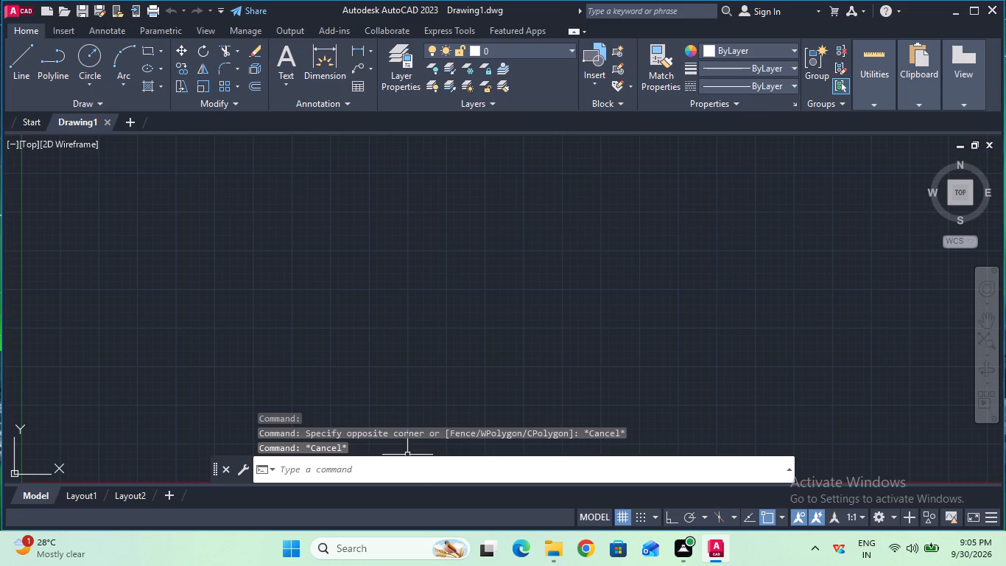
# Turn on the log file with the LOGFILEON command.
pyautogui.click(422, 477)
pyautogui.write('log')
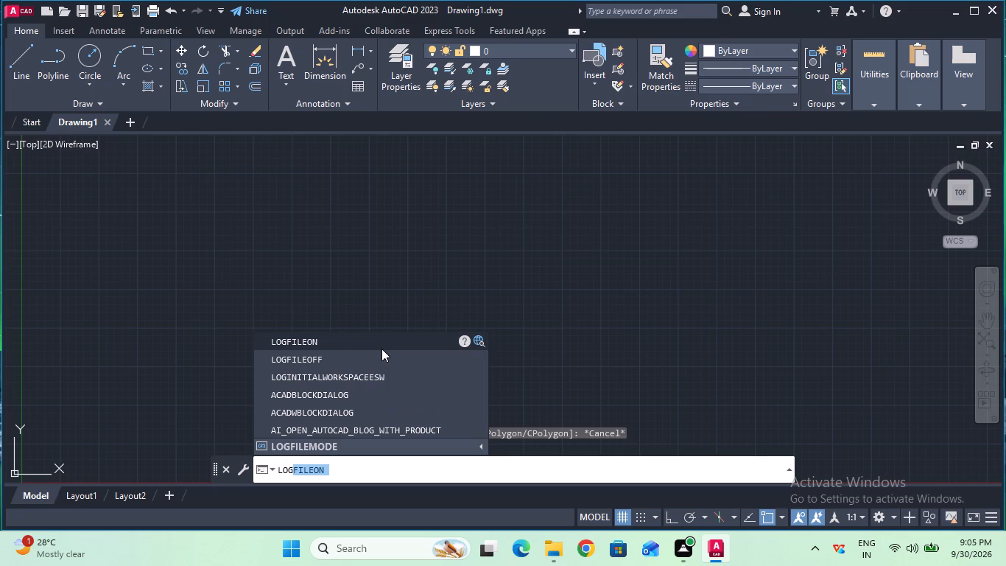
pyautogui.click(381, 345)
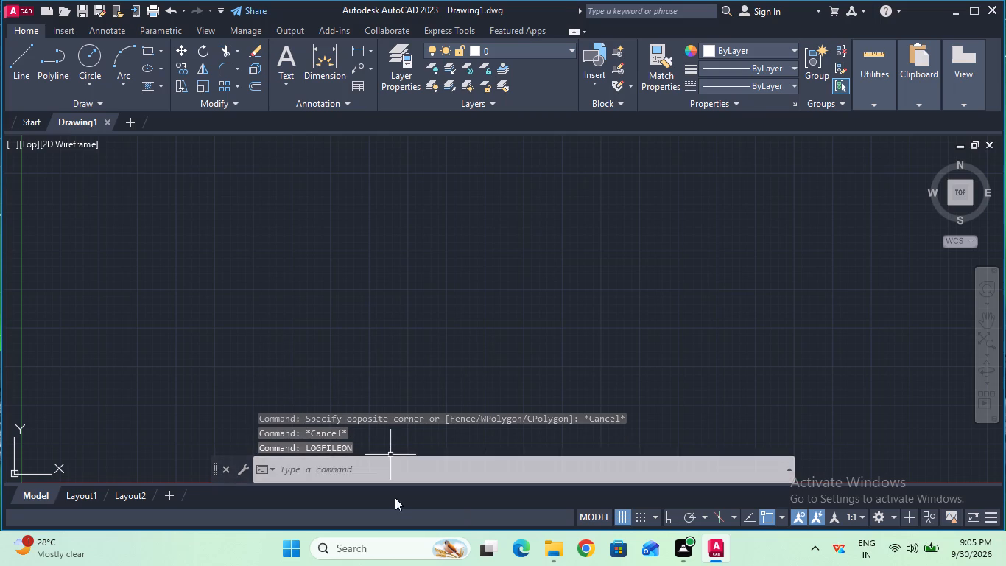
# Configure the drawing units with a length precision of 0 and millimeters as the insertion scale.
pyautogui.click(393, 475)
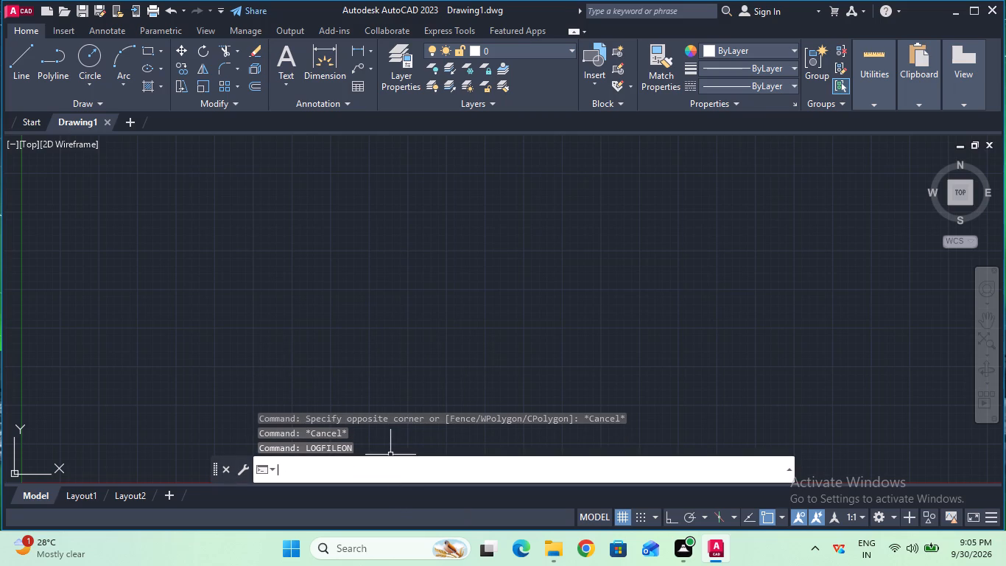
pyautogui.write('unit')
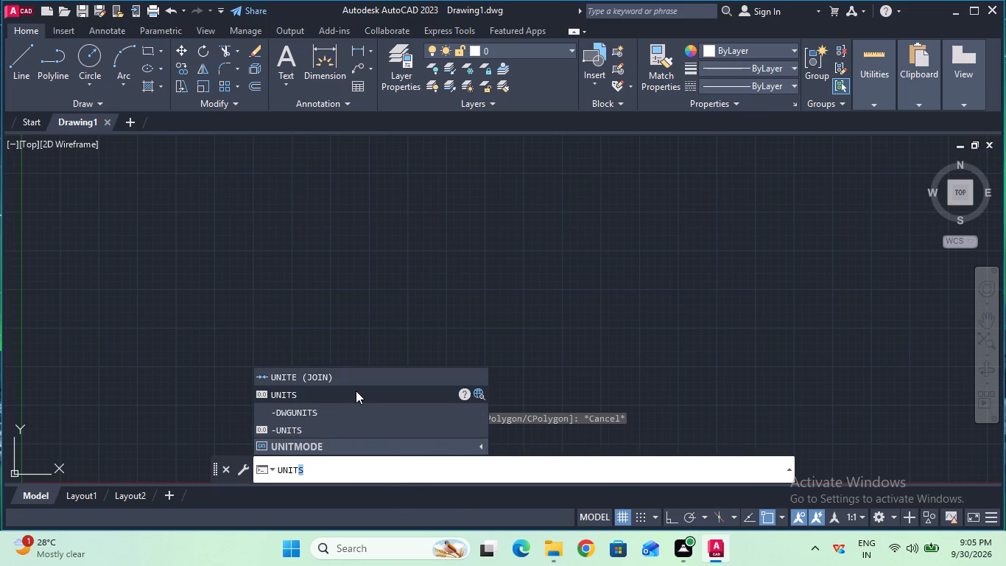
pyautogui.click(356, 391)
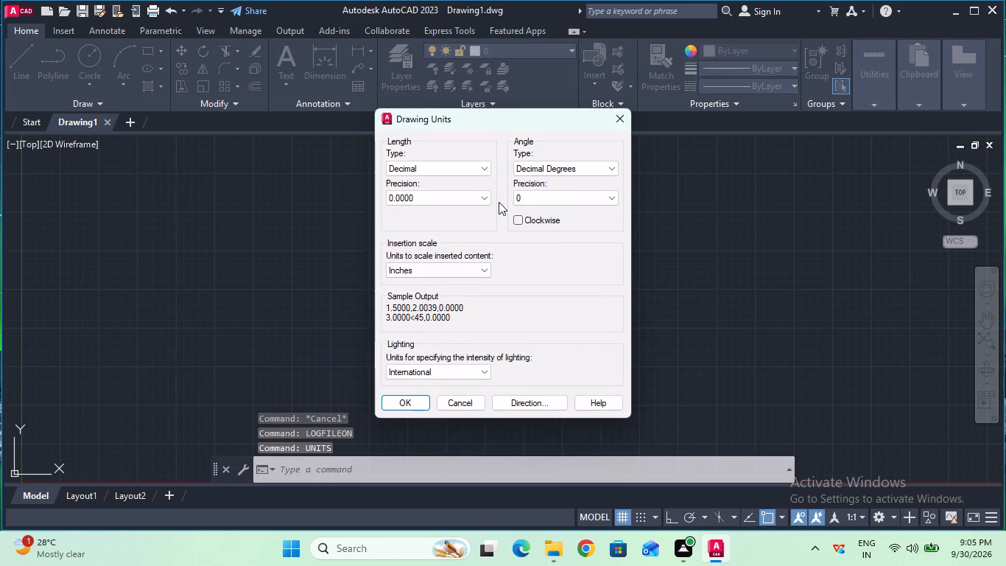
pyautogui.click(486, 201)
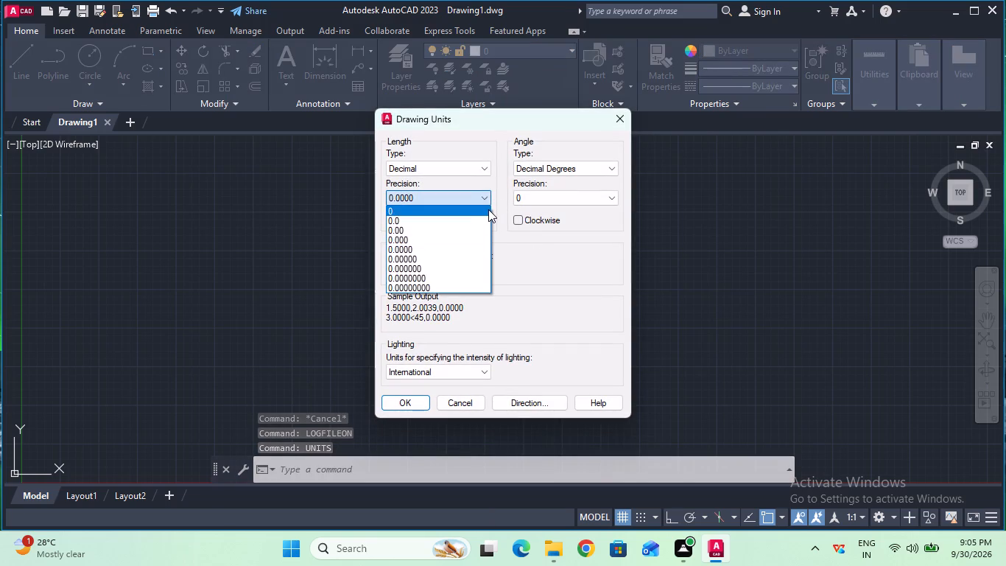
pyautogui.click(488, 212)
pyautogui.click(478, 268)
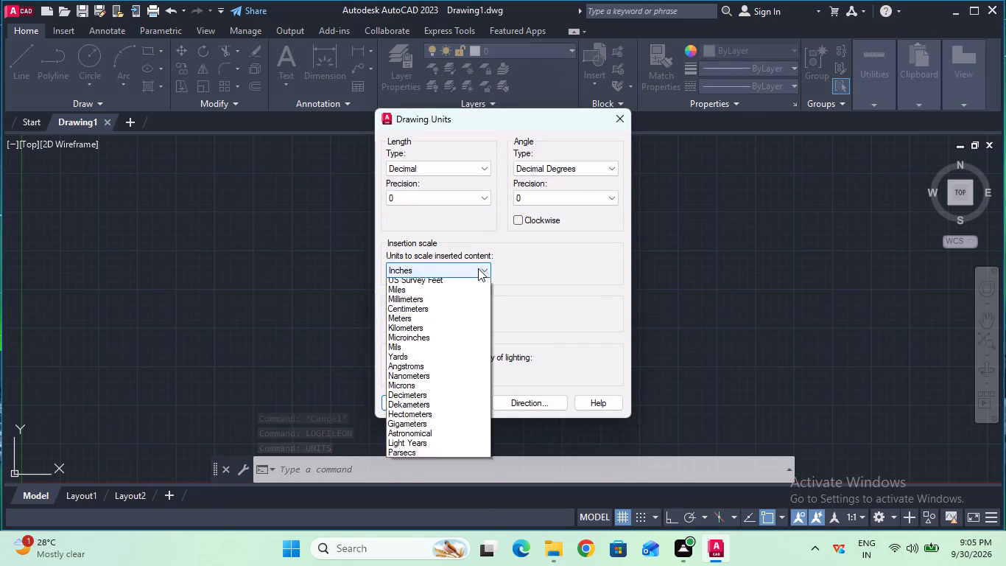
pyautogui.click(460, 330)
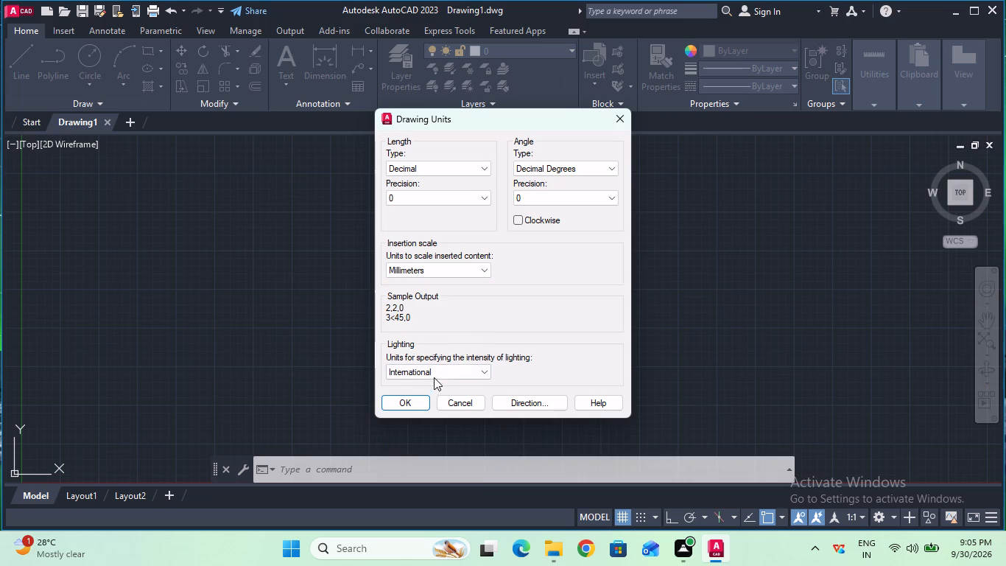
pyautogui.click(421, 399)
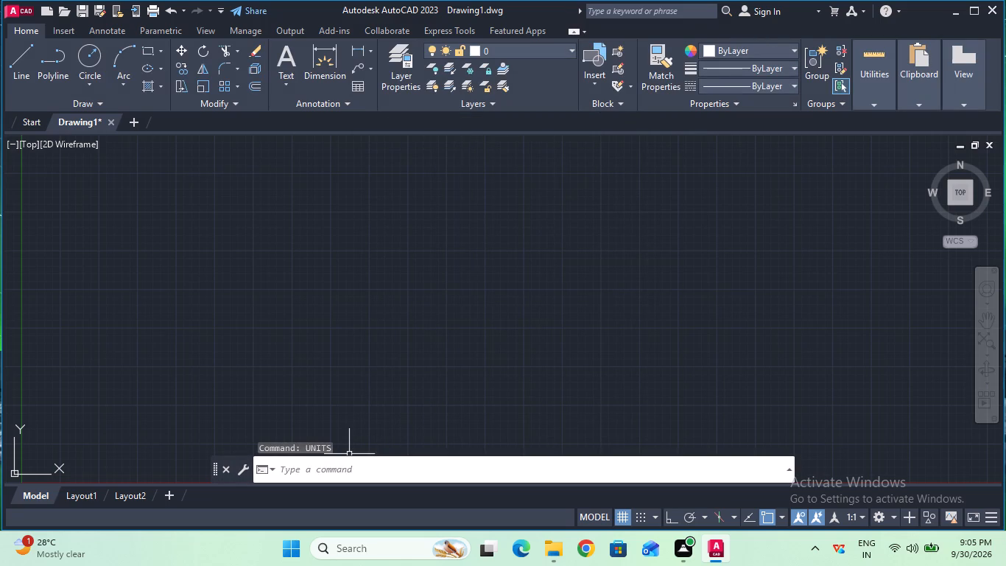
# Set the linear dimension precision of the Standard dimension style to 0.
pyautogui.click(345, 464)
pyautogui.press('d')
pyautogui.press('Return')
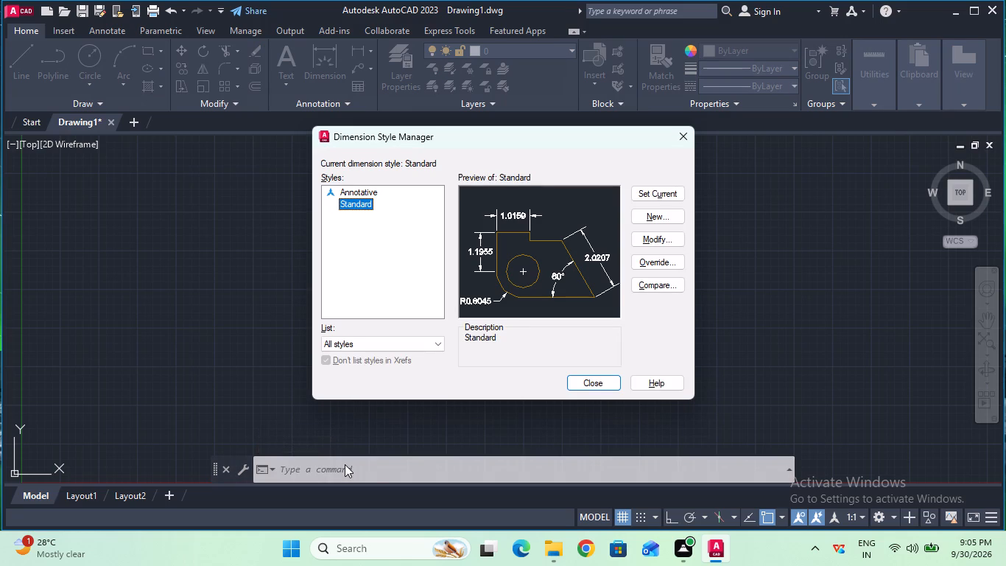
pyautogui.doubleClick(654, 242)
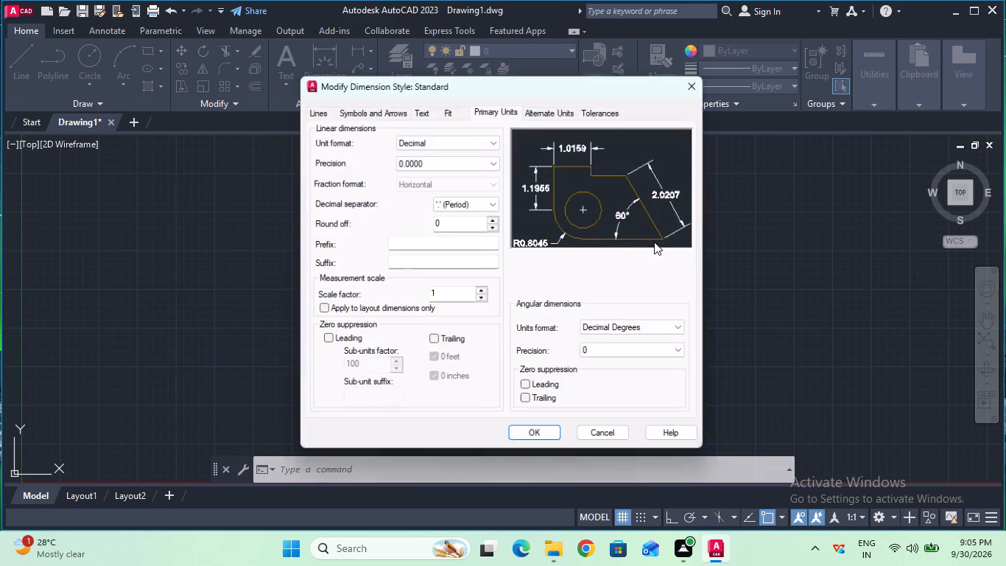
pyautogui.click(483, 163)
pyautogui.click(488, 178)
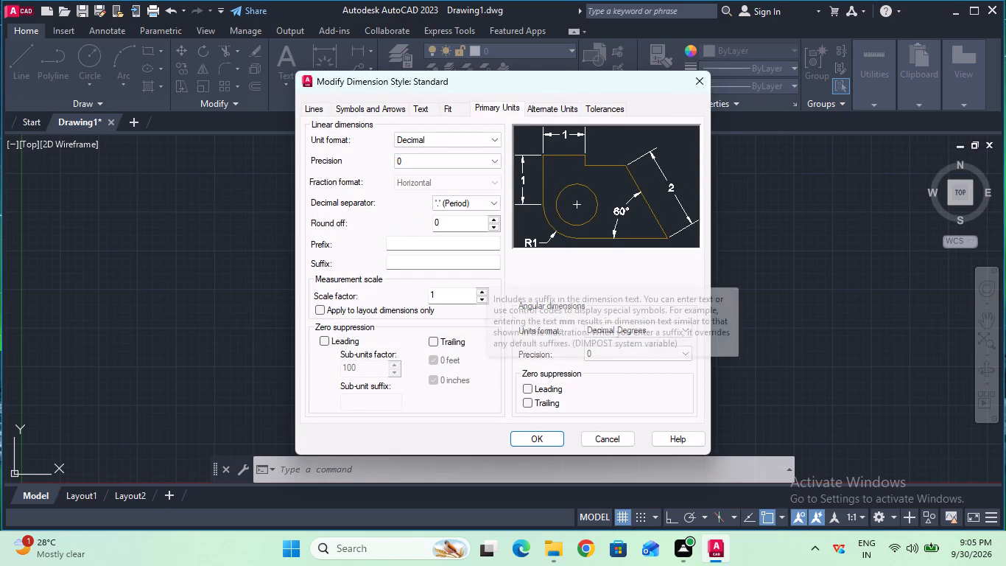
# Set the Standard dimension style's text height to 6 with ISO standard text alignment, and accept the style changes.
pyautogui.click(425, 110)
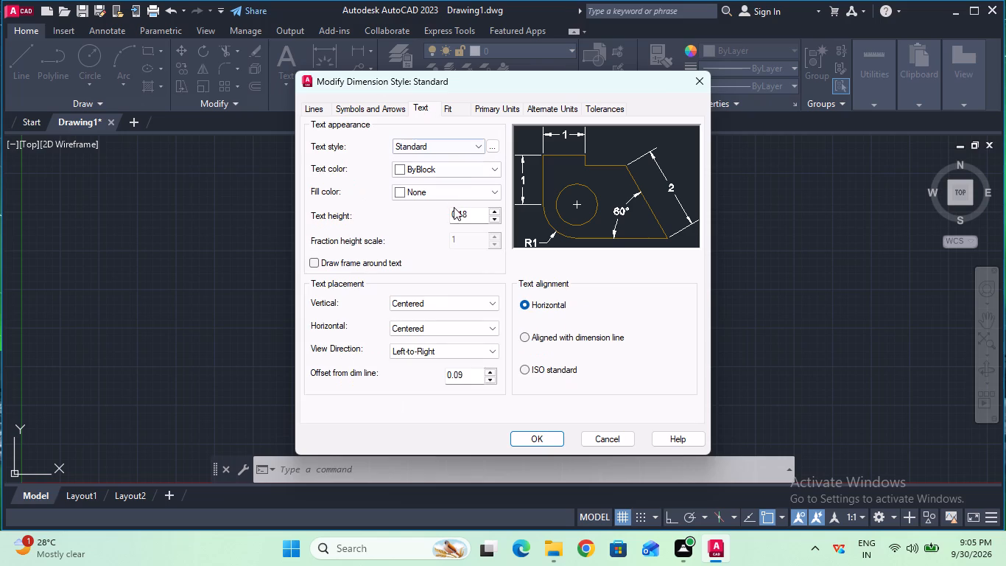
pyautogui.click(472, 211)
pyautogui.press('BackSpace')
pyautogui.press('BackSpace')
pyautogui.press('BackSpace')
pyautogui.press('BackSpace')
pyautogui.press('BackSpace')
pyautogui.press('BackSpace')
pyautogui.press('BackSpace')
pyautogui.press('BackSpace')
pyautogui.press('BackSpace')
pyautogui.press('BackSpace')
pyautogui.press('BackSpace')
pyautogui.press('BackSpace')
pyautogui.press('BackSpace')
pyautogui.press('6')
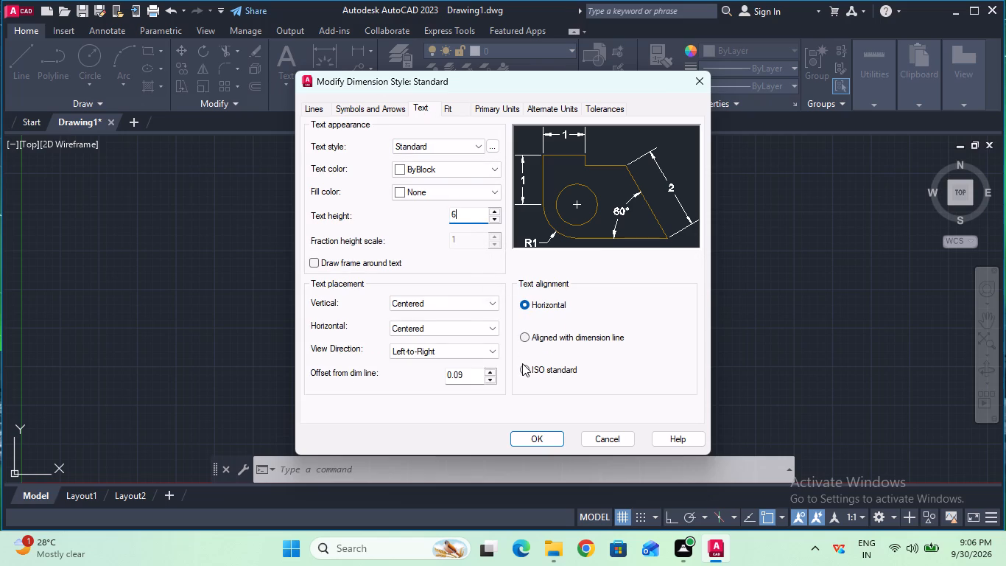
pyautogui.doubleClick(522, 363)
pyautogui.doubleClick(523, 371)
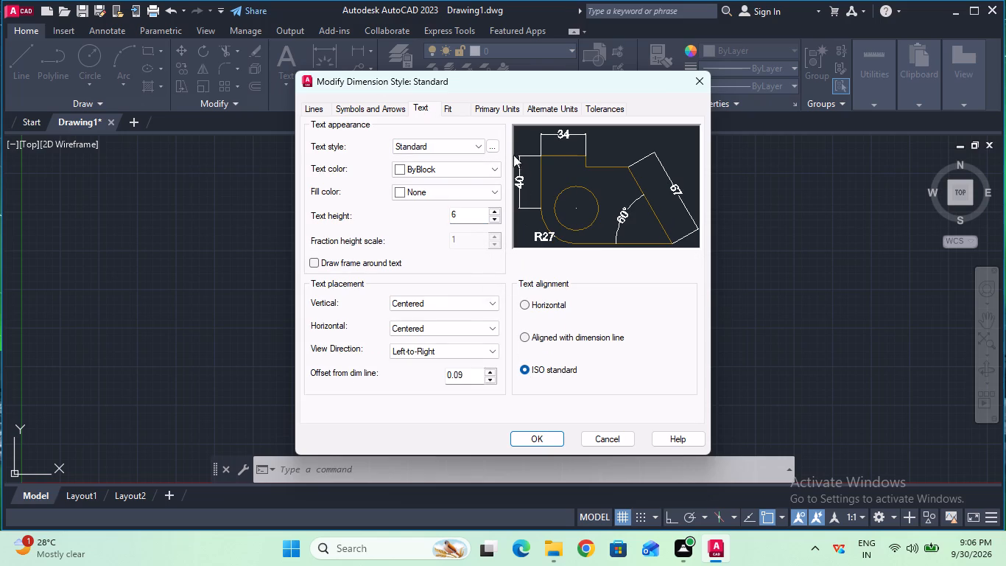
pyautogui.click(498, 109)
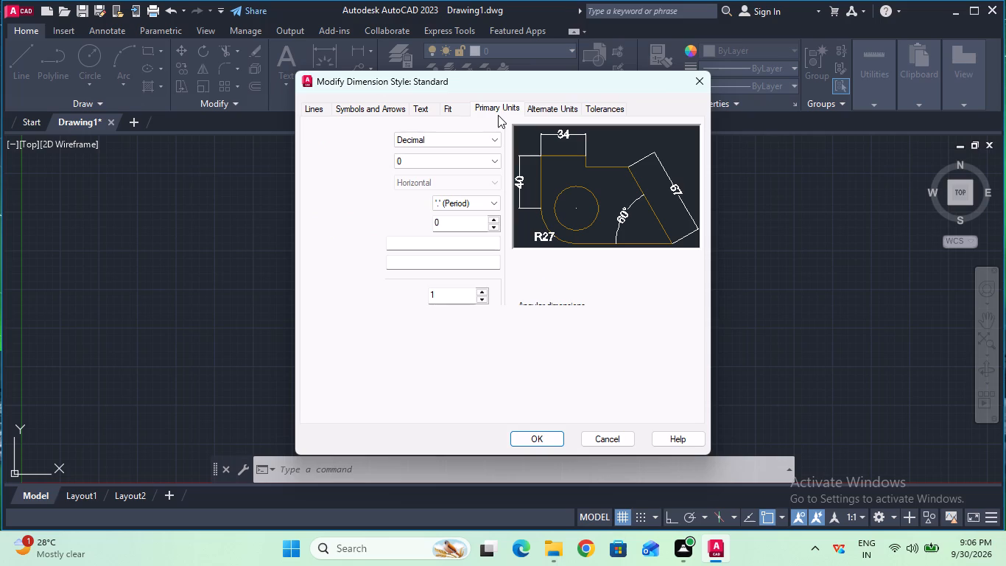
pyautogui.click(429, 107)
pyautogui.click(487, 108)
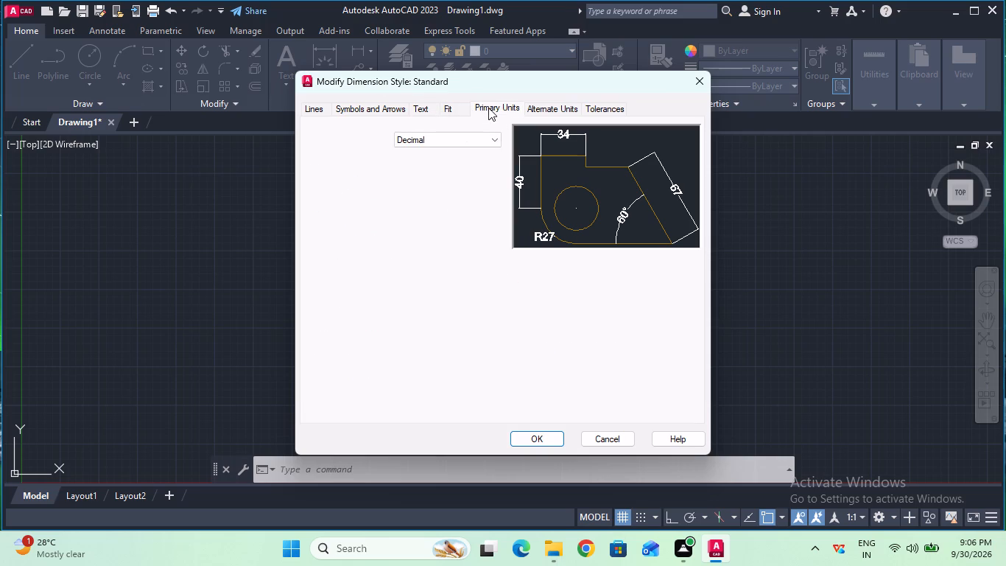
pyautogui.click(420, 104)
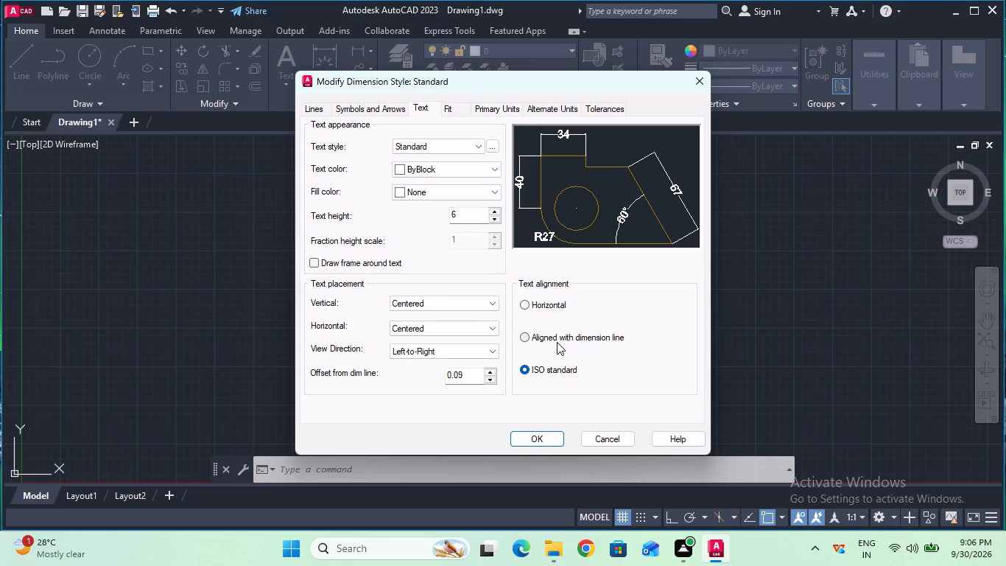
pyautogui.doubleClick(537, 445)
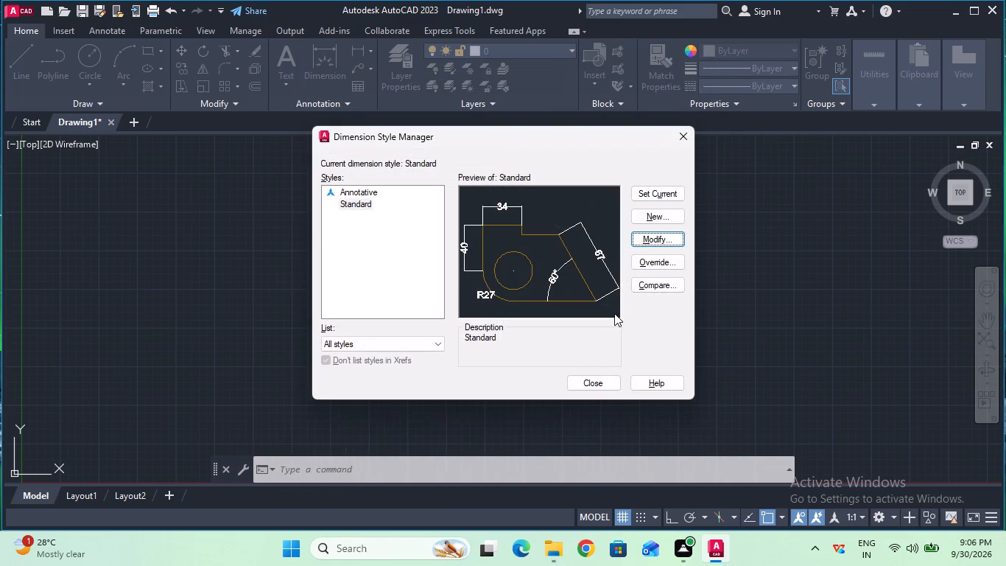
# Make the Standard dimension style current and finish managing dimension styles.
pyautogui.click(667, 200)
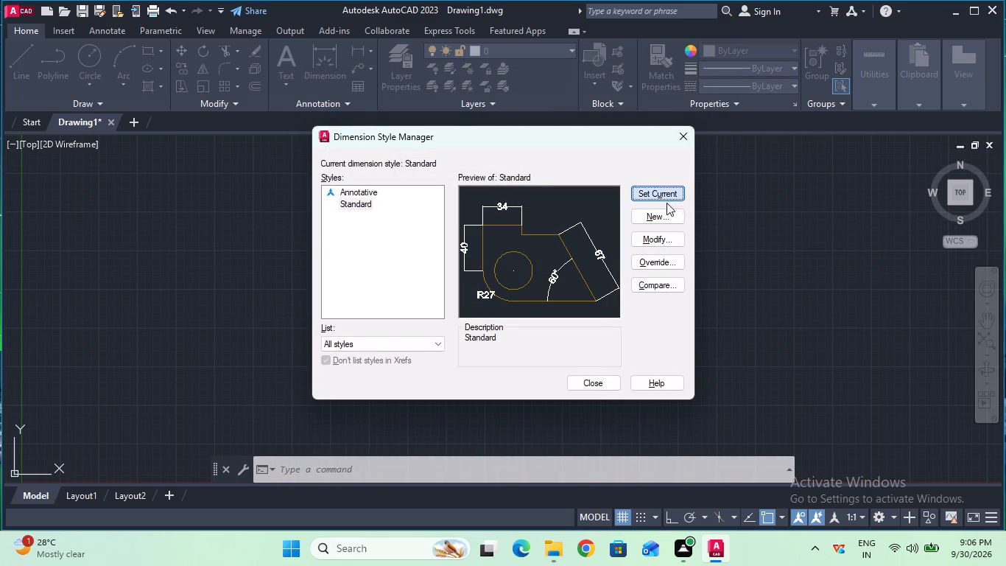
pyautogui.click(595, 382)
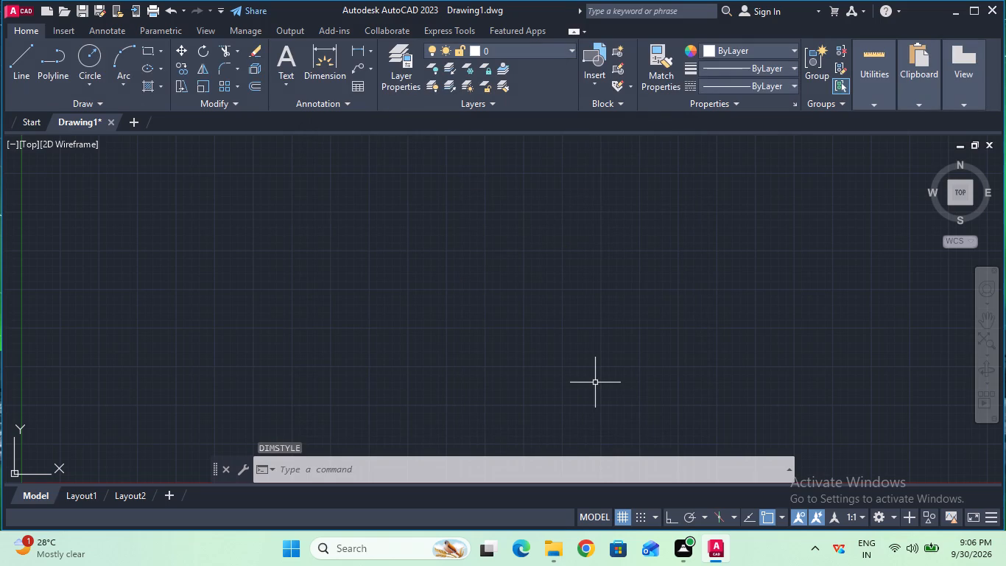
# Set the model space limits from lower left corner 0,0 to upper right corner 100,100.
pyautogui.click(310, 474)
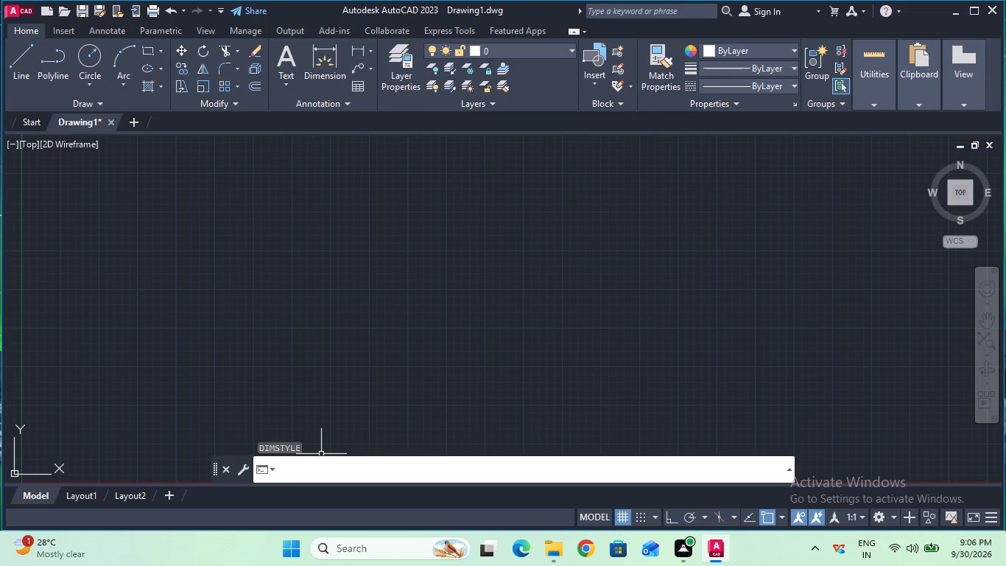
pyautogui.write('lim')
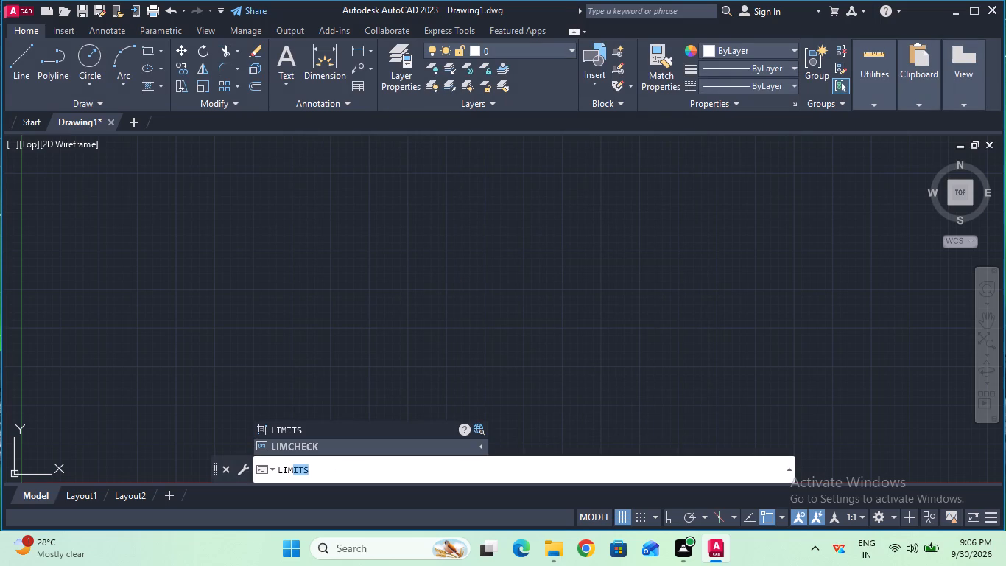
pyautogui.click(345, 431)
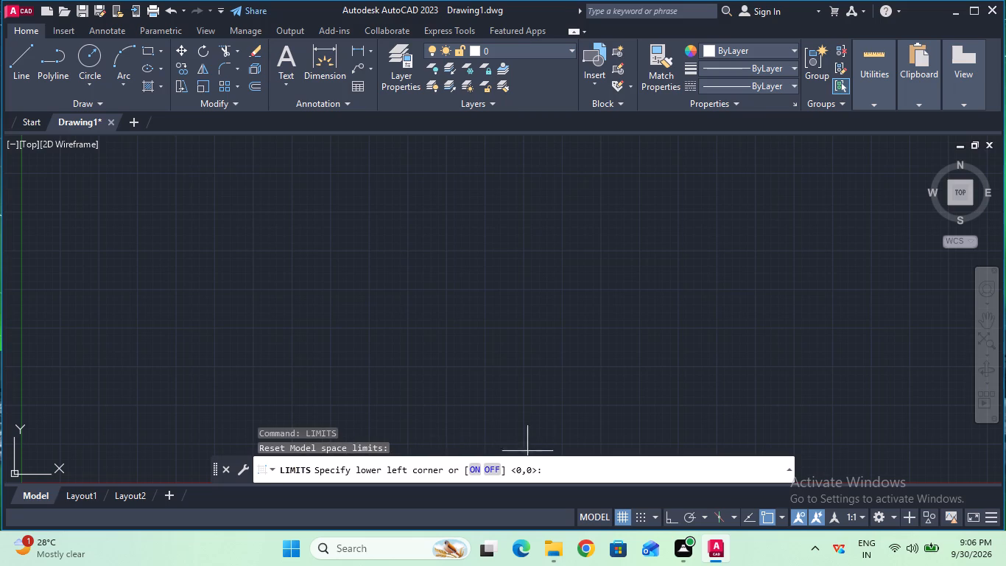
pyautogui.click(550, 472)
pyautogui.write('0,0')
pyautogui.press('Return')
pyautogui.write('100,100')
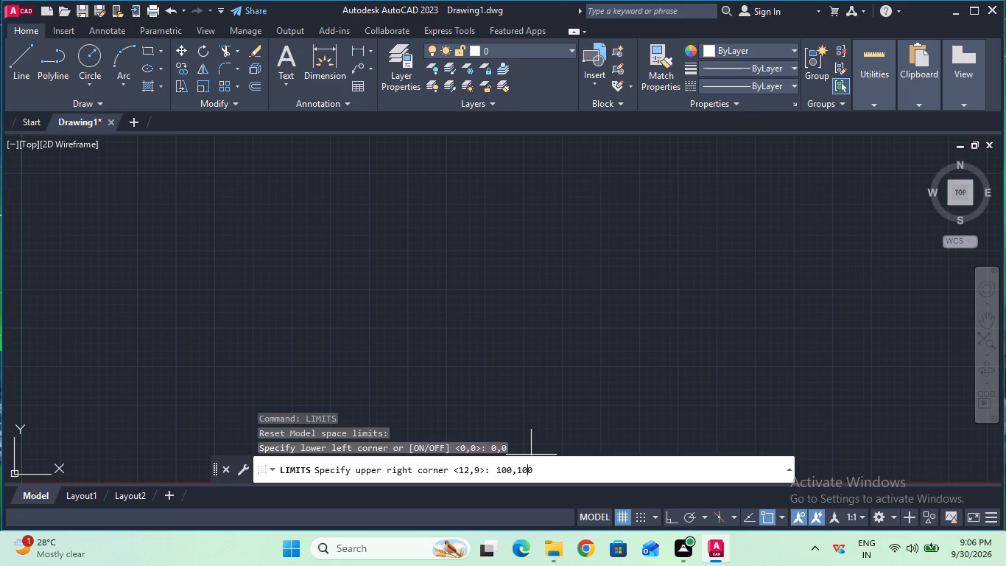
pyautogui.press('Return')
# Zoom All to fit the full drawing limits in view.
pyautogui.press('z')
pyautogui.press('Return')
pyautogui.press('a')
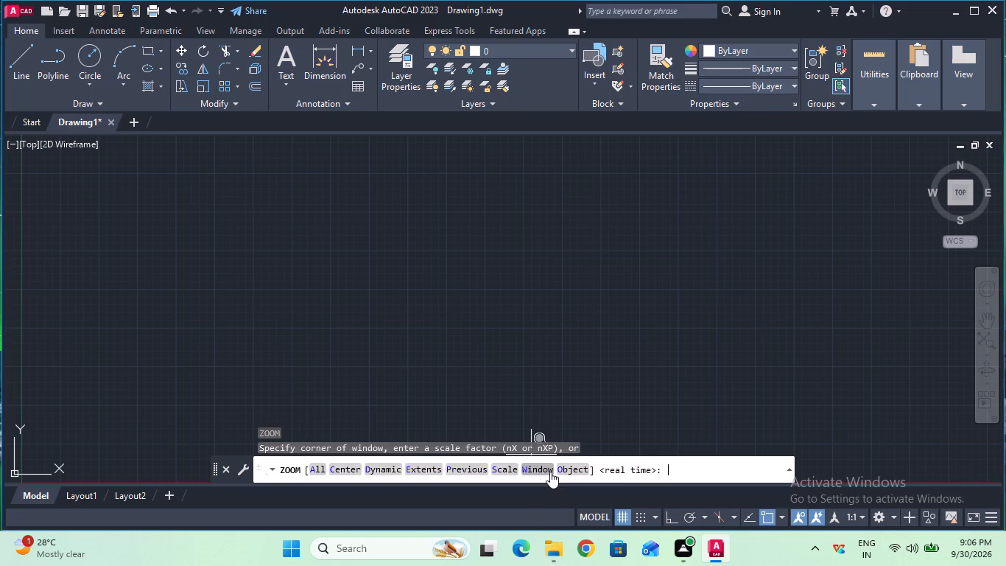
pyautogui.press('Return')
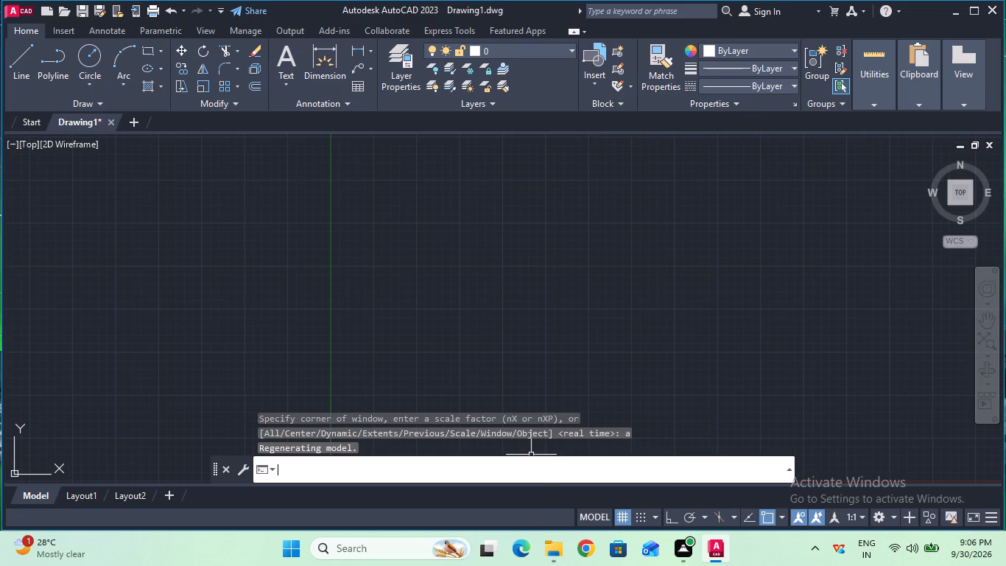
# Turn on Ortho mode.
pyautogui.press('F8')
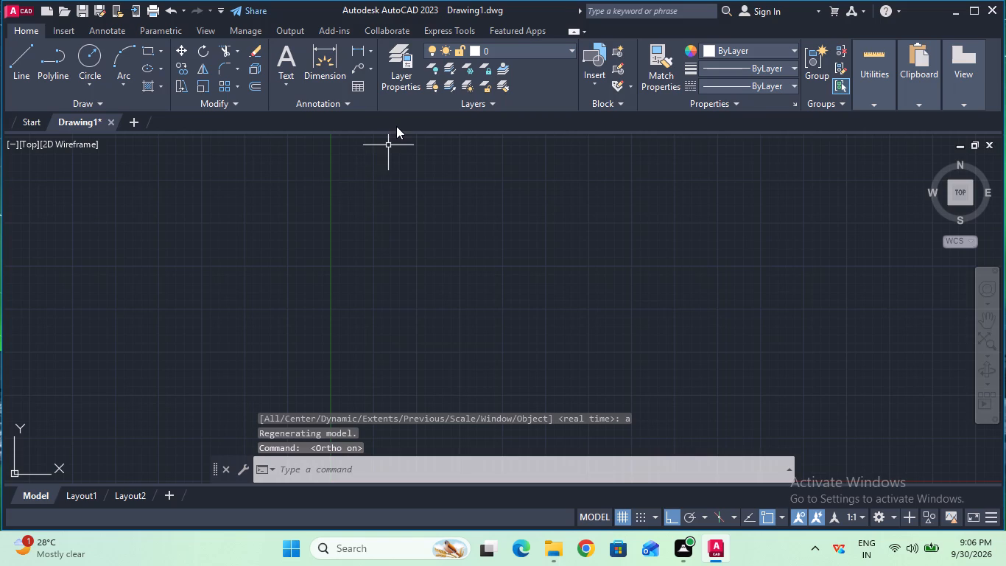
# Load the CENTER linetype from acad.lin into the drawing and accept the linetype list.
pyautogui.click(374, 55)
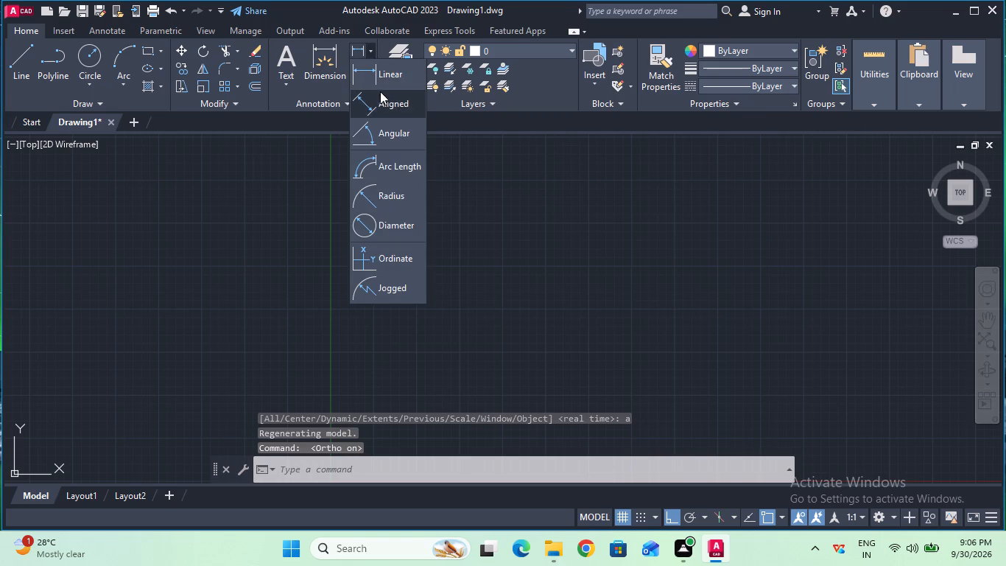
pyautogui.click(380, 95)
pyautogui.doubleClick(774, 83)
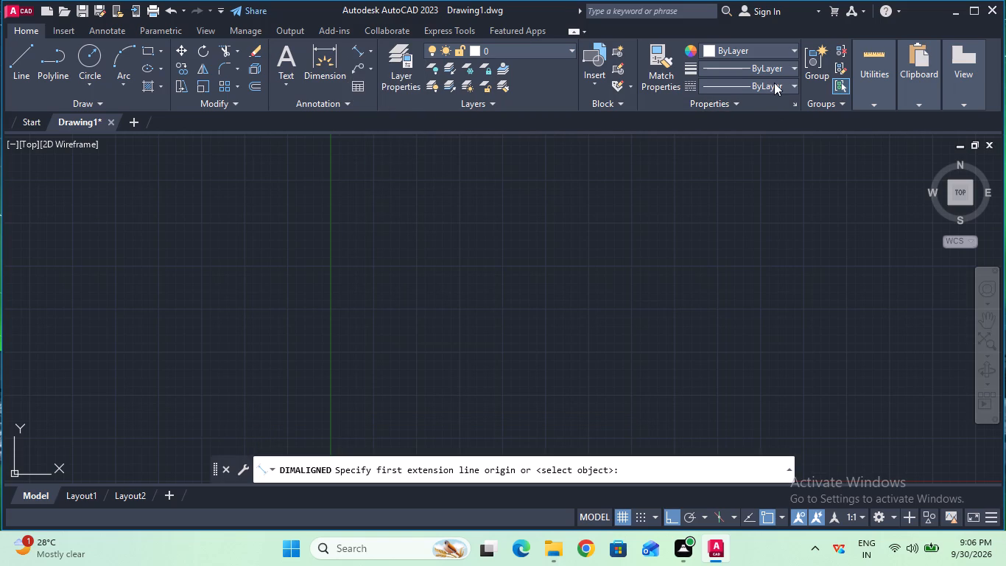
pyautogui.click(753, 156)
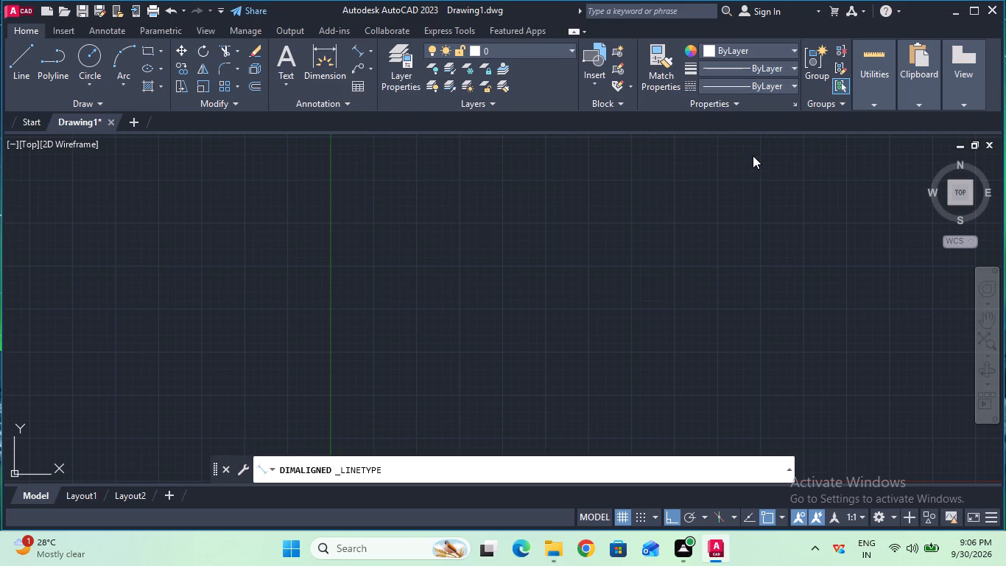
pyautogui.click(615, 141)
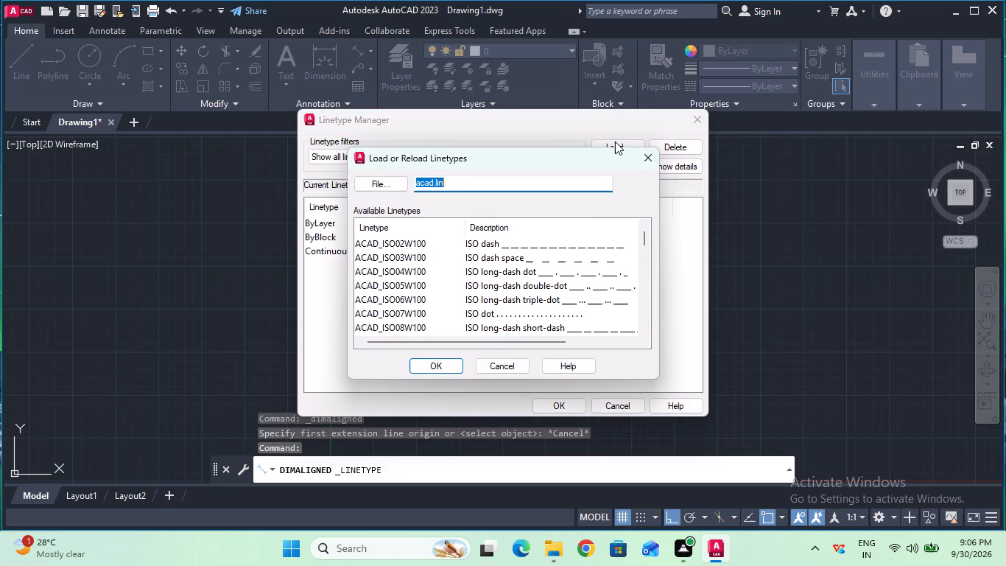
pyautogui.moveTo(644, 240); pyautogui.dragTo(644, 253)
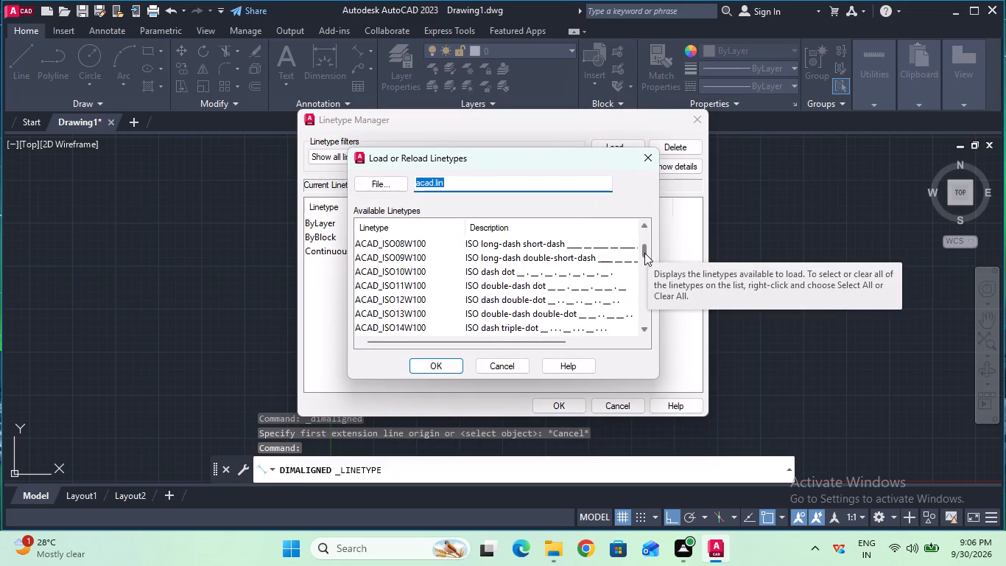
pyautogui.moveTo(644, 253); pyautogui.dragTo(644, 266)
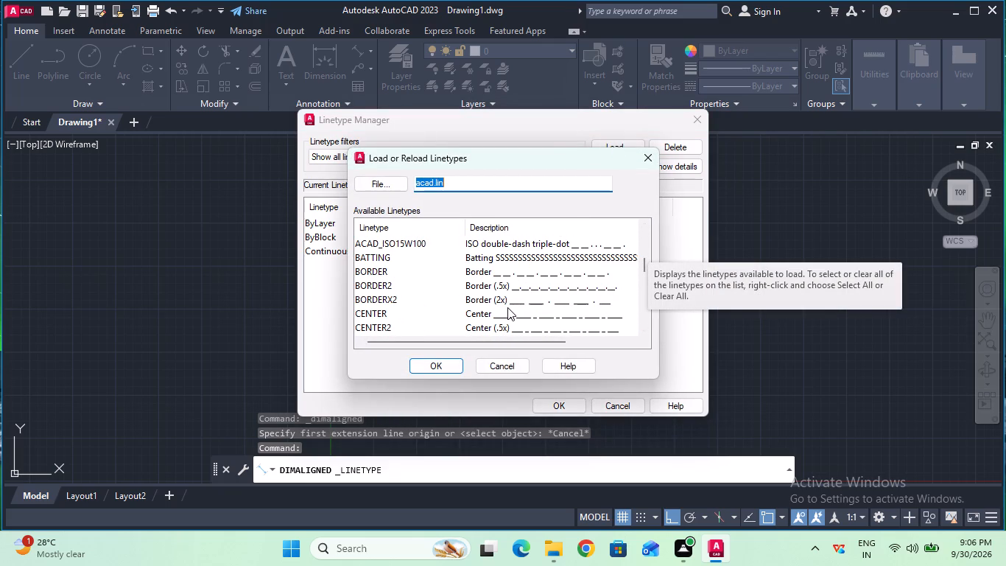
pyautogui.click(497, 312)
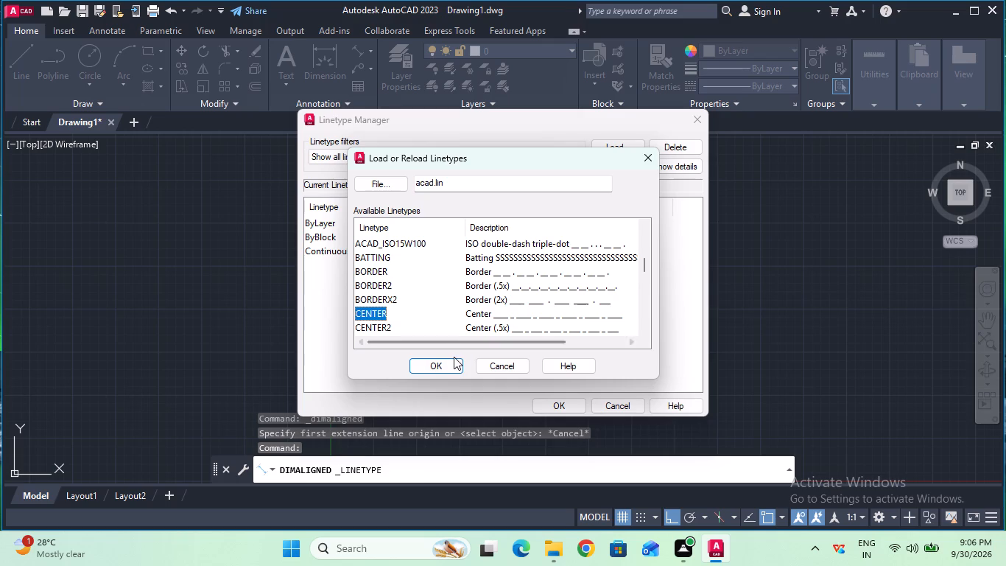
pyautogui.click(451, 360)
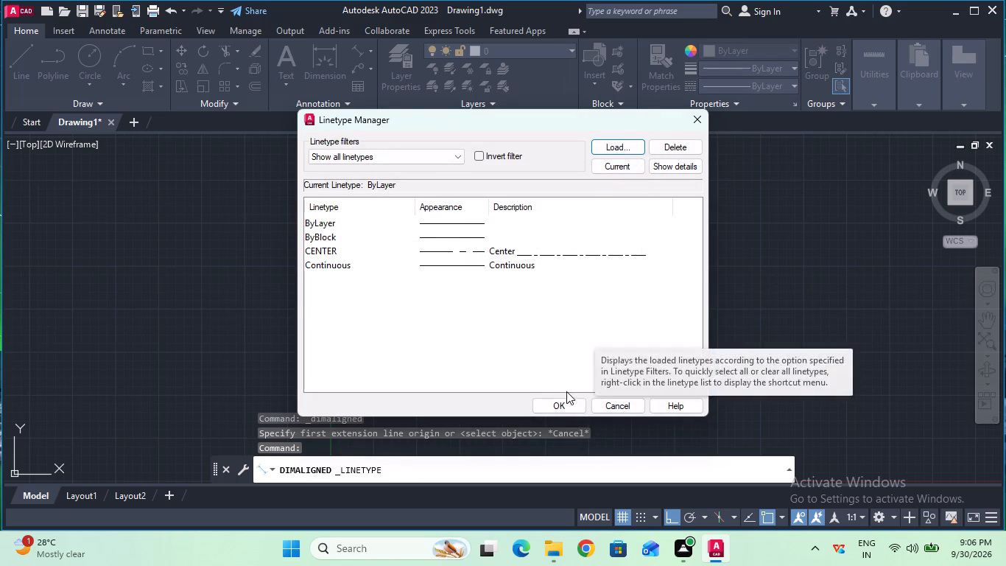
pyautogui.doubleClick(559, 405)
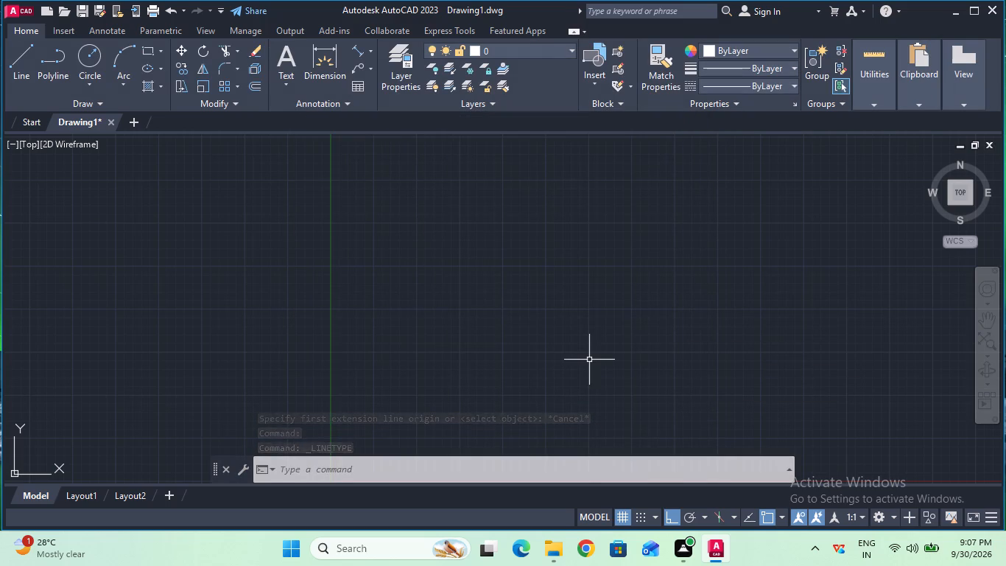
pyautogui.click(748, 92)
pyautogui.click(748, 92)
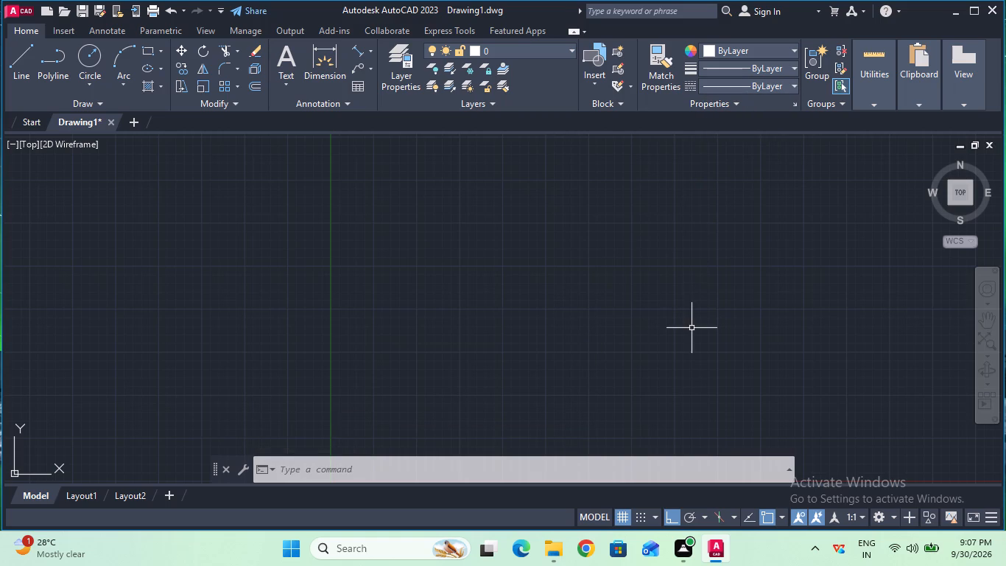
# Switch to isometric drafting with the top isoplane active.
pyautogui.doubleClick(731, 514)
pyautogui.click(731, 514)
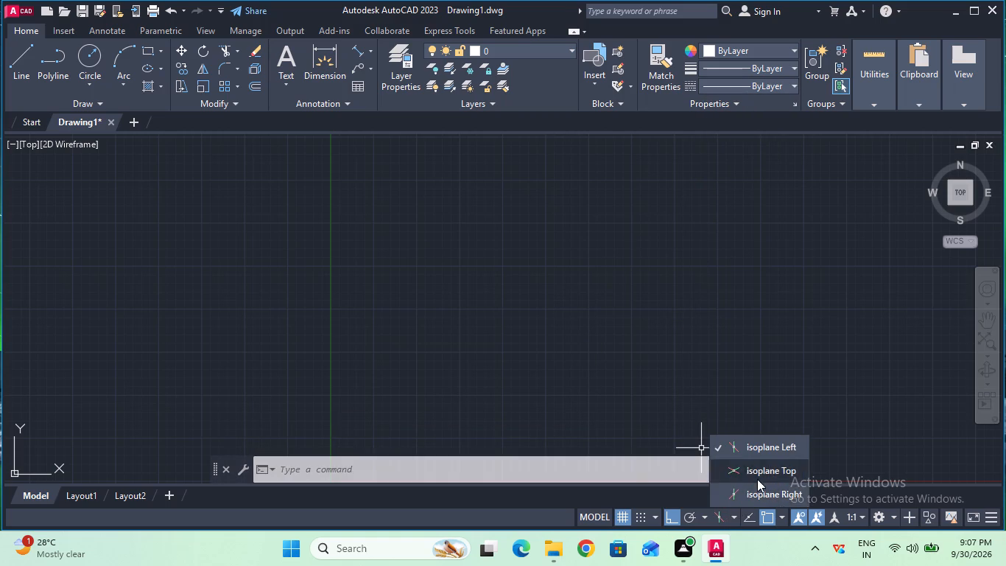
pyautogui.click(757, 478)
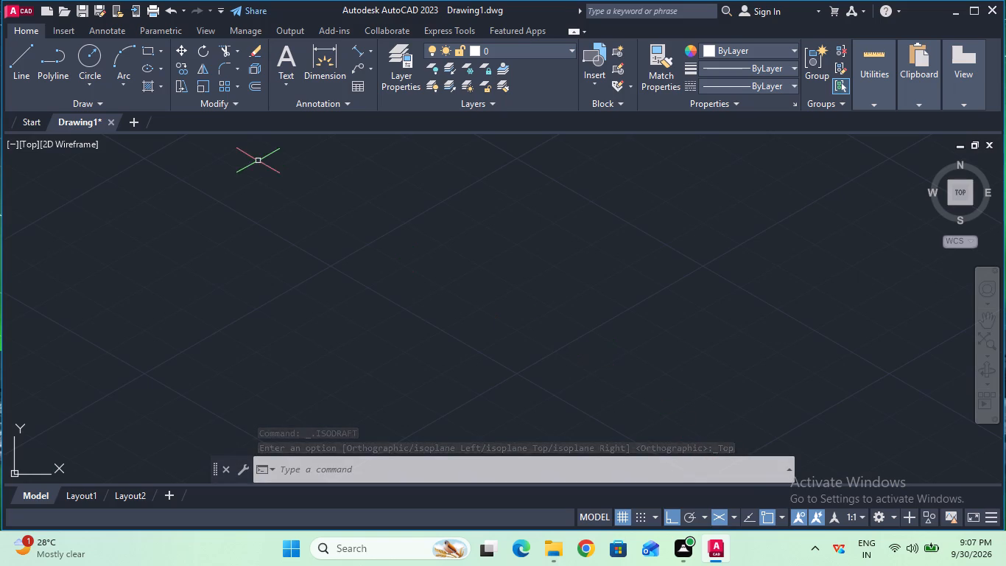
# Draw a closed isometric rectangle 100 by 40 with lines on the top isoplane.
pyautogui.click(28, 69)
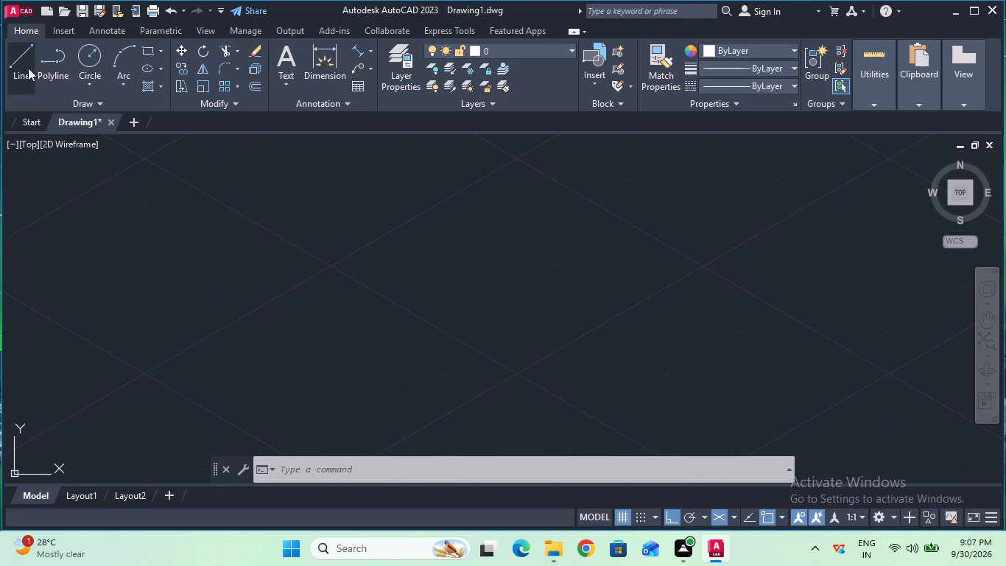
pyautogui.click(364, 200)
pyautogui.write('100')
pyautogui.press('Return')
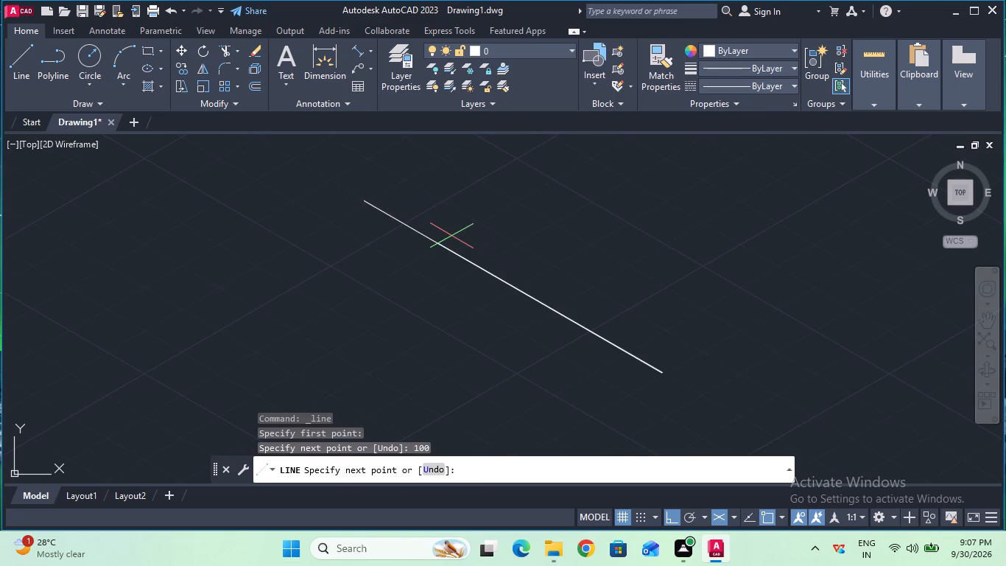
pyautogui.keyDown('ctrl'); pyautogui.scroll(-1, 451, 236); pyautogui.keyUp('ctrl')
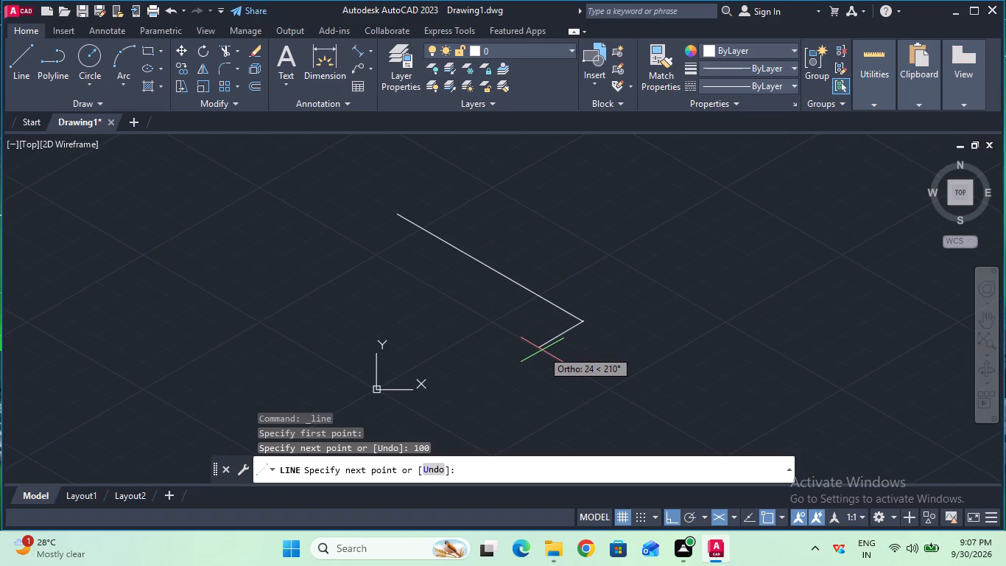
pyautogui.write('40')
pyautogui.press('Return')
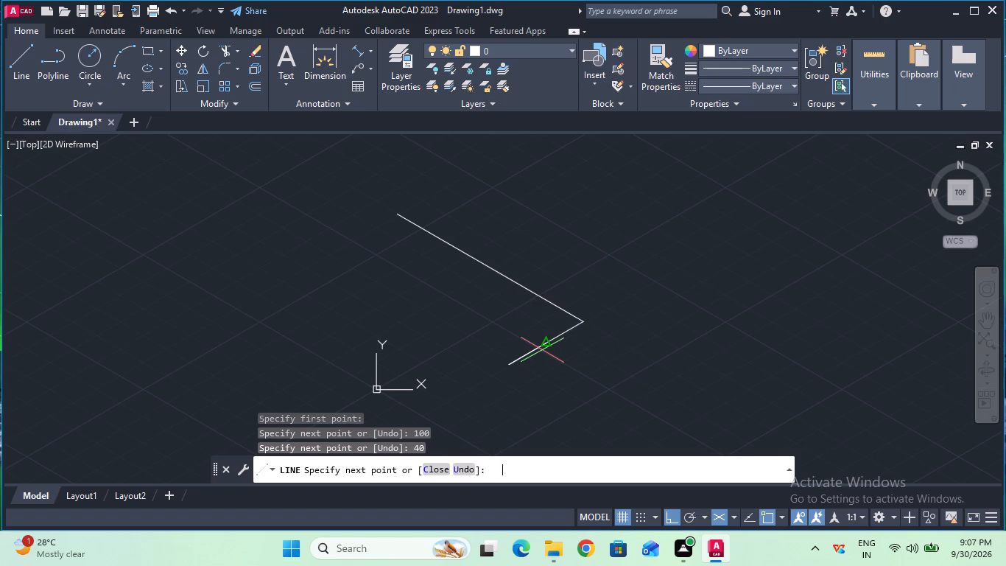
pyautogui.write('100')
pyautogui.press('Return')
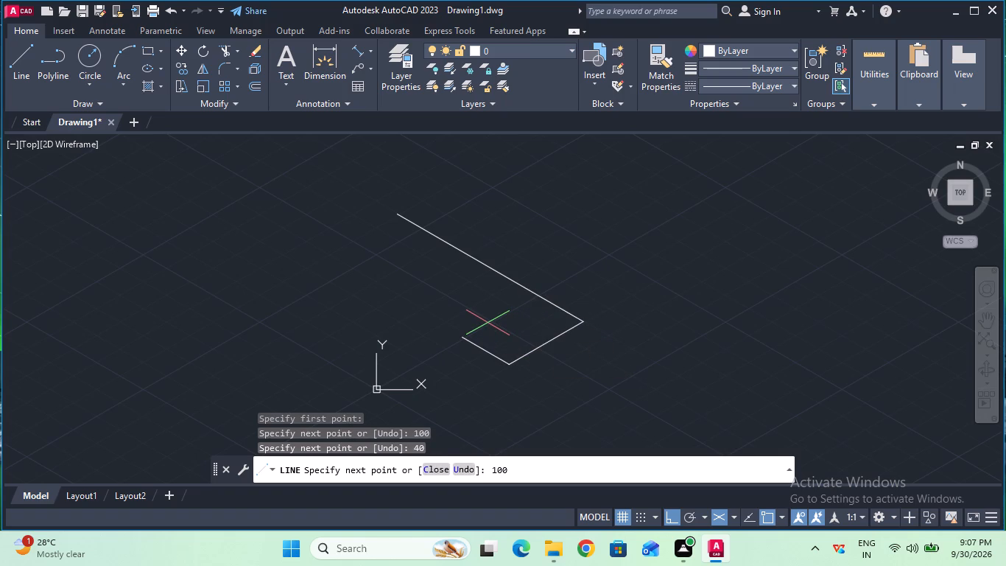
pyautogui.click(399, 212)
pyautogui.press('Escape')
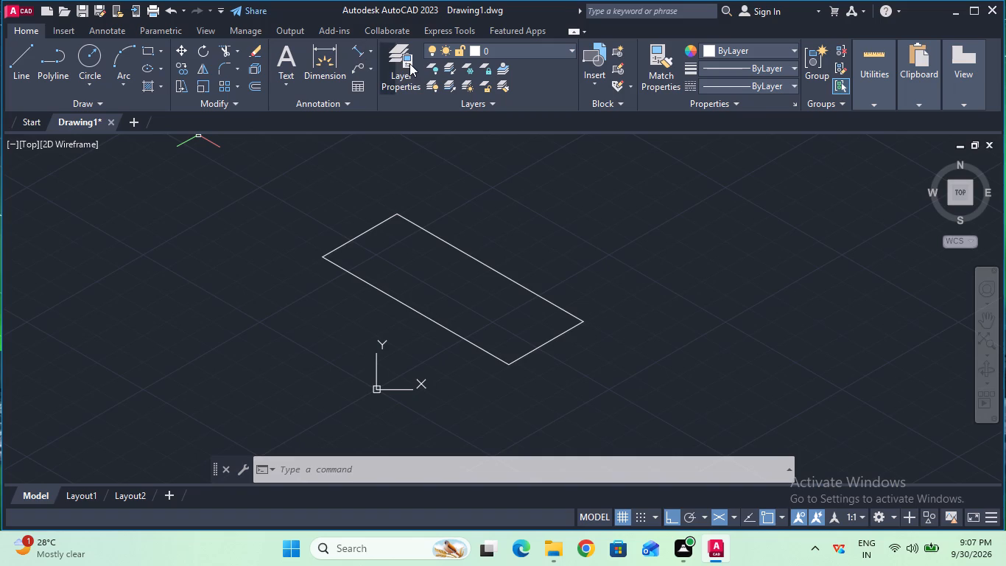
# Select all four lines of the isometric rectangle and join them into a single outline.
pyautogui.click(113, 254)
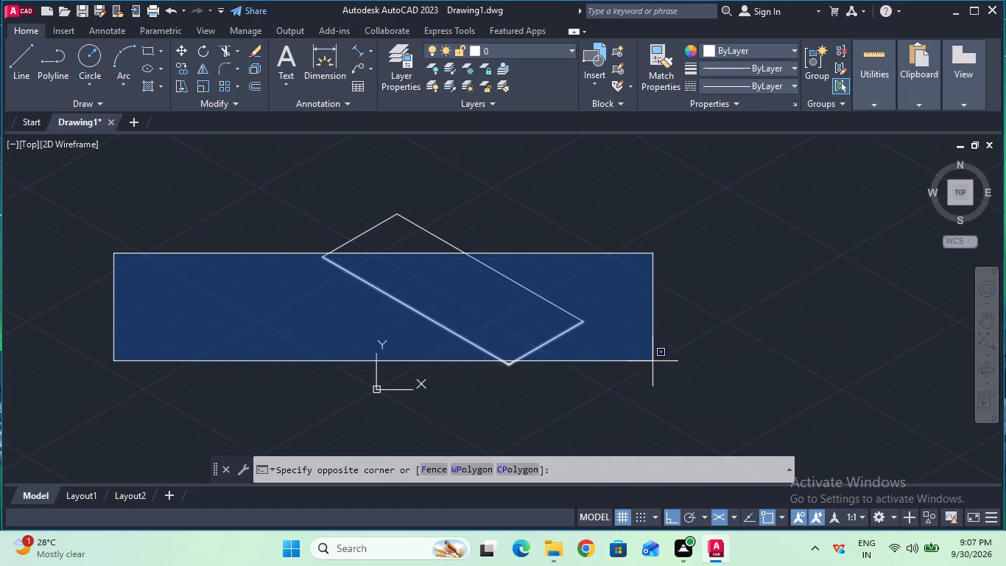
pyautogui.click(474, 165)
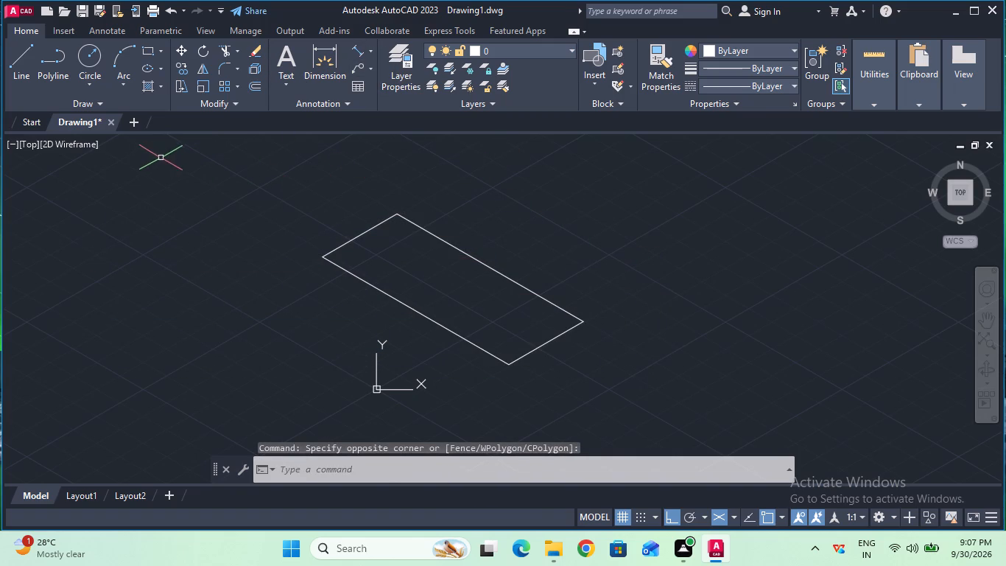
pyautogui.click(158, 157)
pyautogui.click(650, 417)
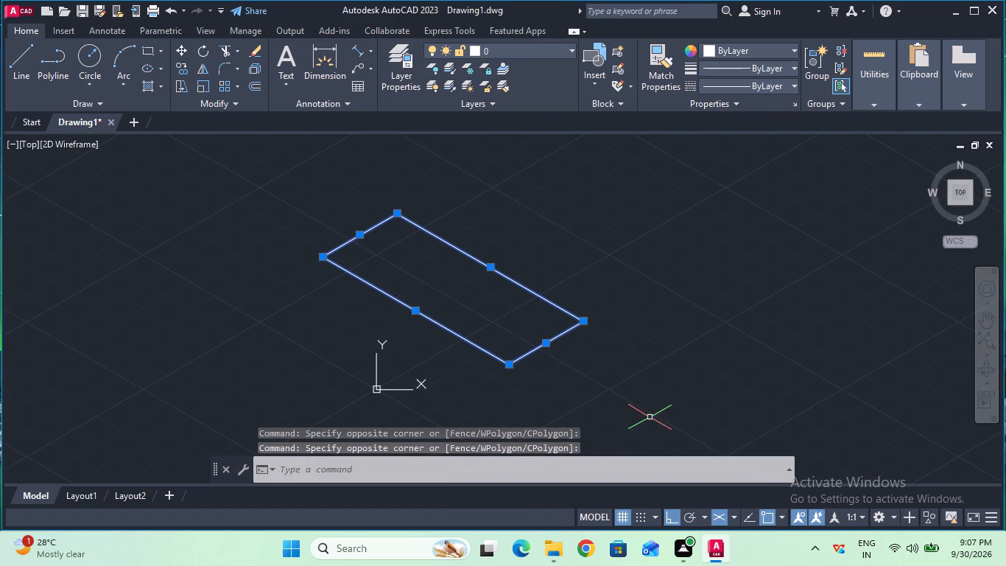
pyautogui.write('cop')
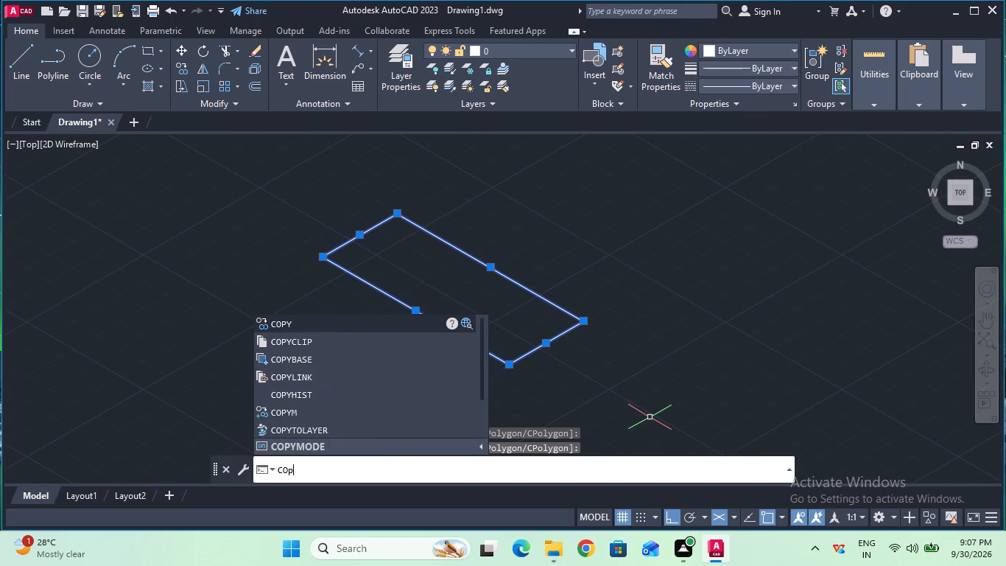
pyautogui.press('BackSpace')
pyautogui.press('BackSpace')
pyautogui.press('BackSpace')
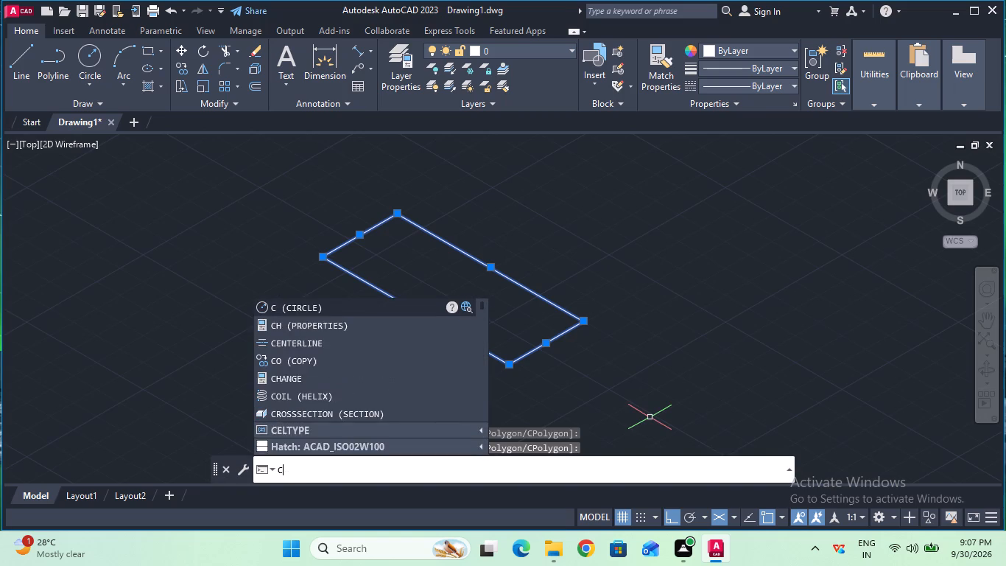
pyautogui.press('BackSpace')
pyautogui.write('join')
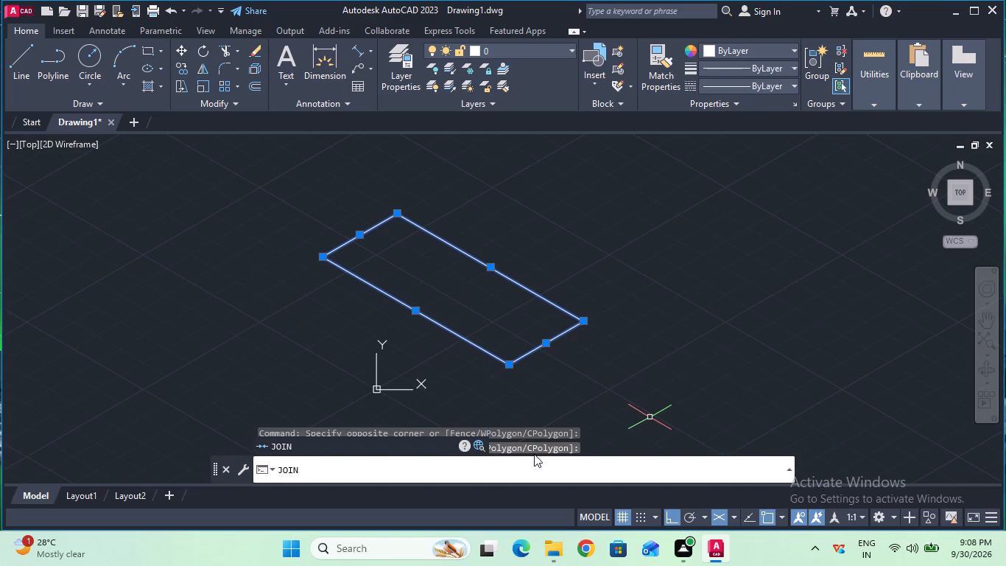
pyautogui.click(387, 450)
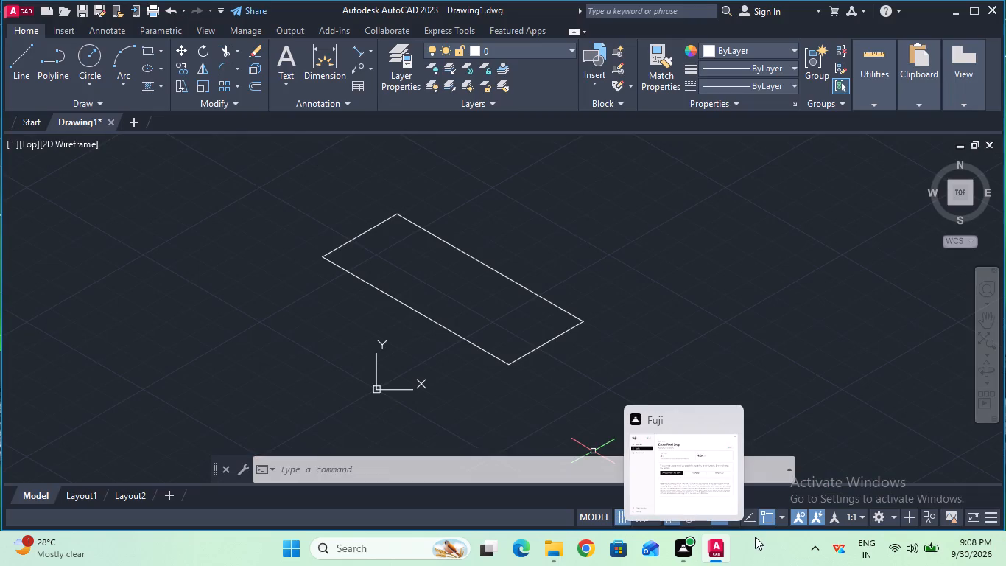
# Copy the joined outline straight down by 10, using its centre as base point and the right isoplane.
pyautogui.click(185, 69)
pyautogui.click(359, 234)
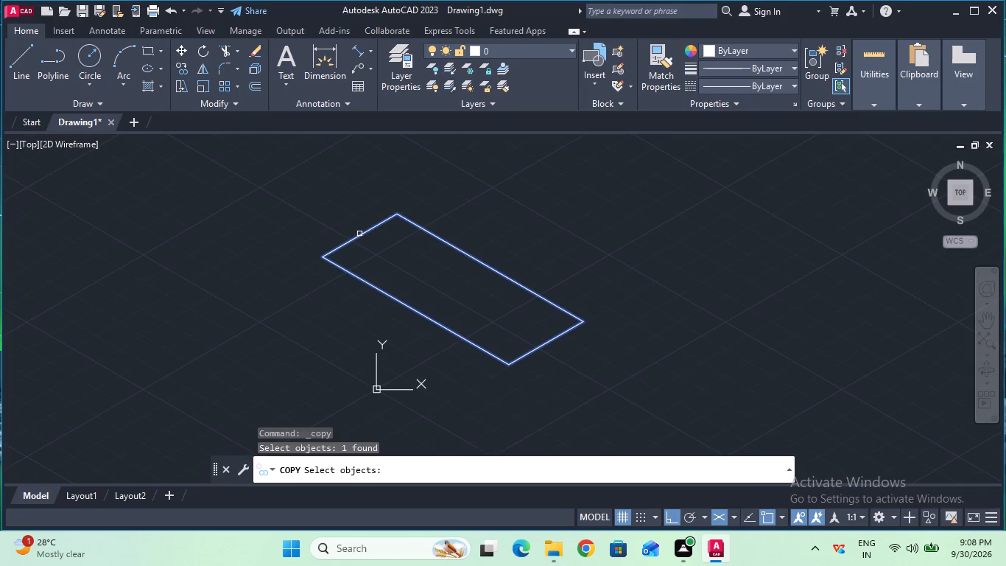
pyautogui.press('Return')
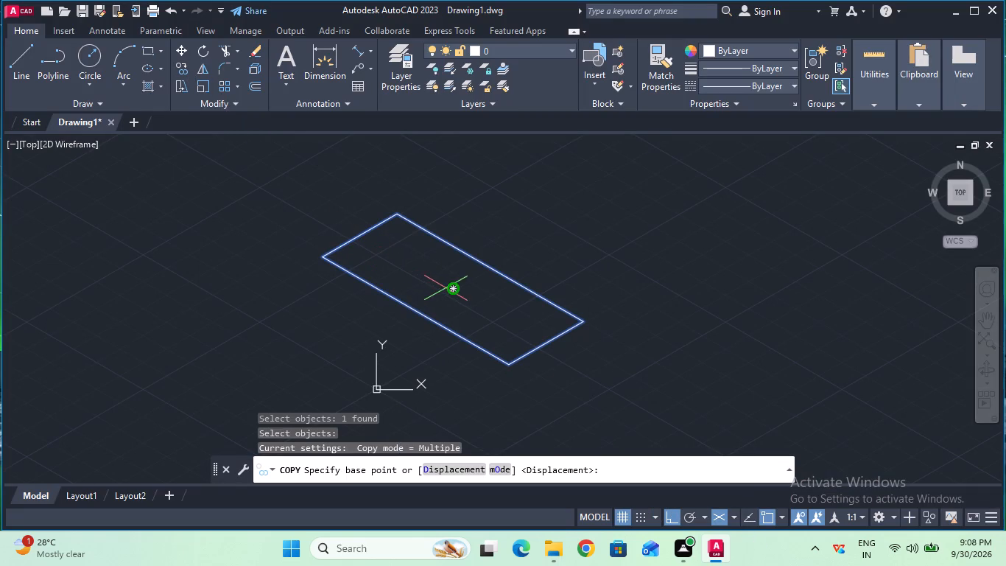
pyautogui.click(450, 291)
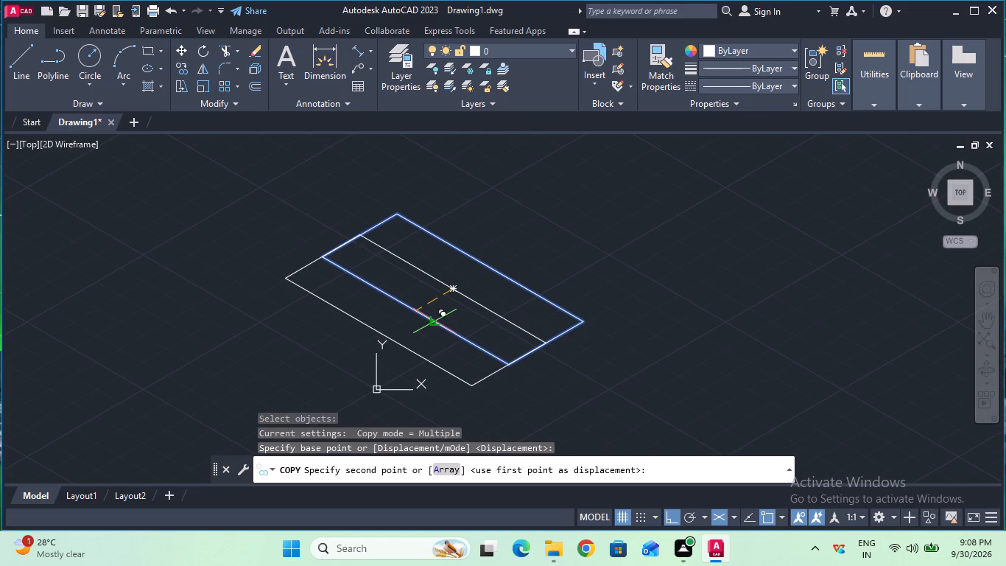
pyautogui.press('F5')
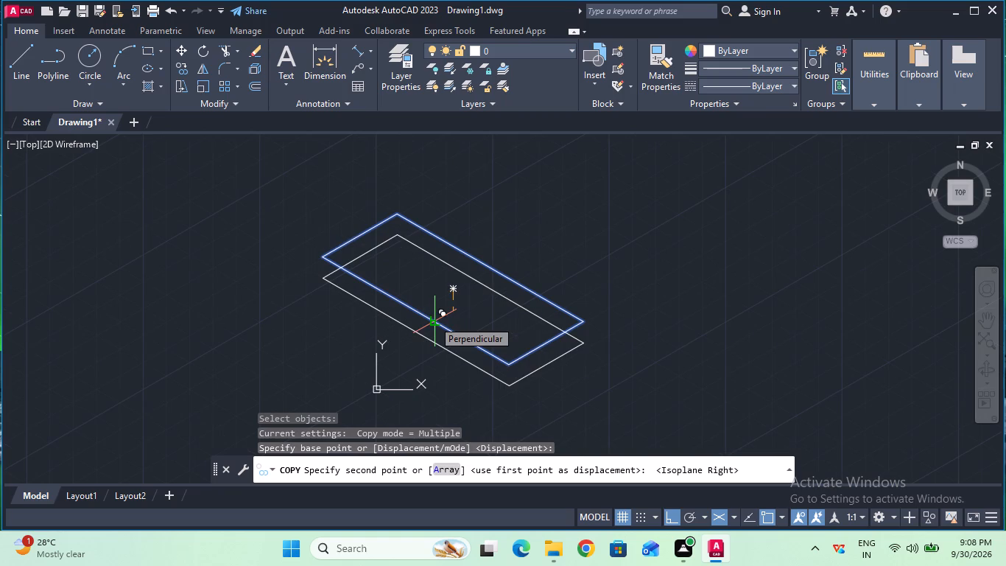
pyautogui.write('10')
pyautogui.press('Return')
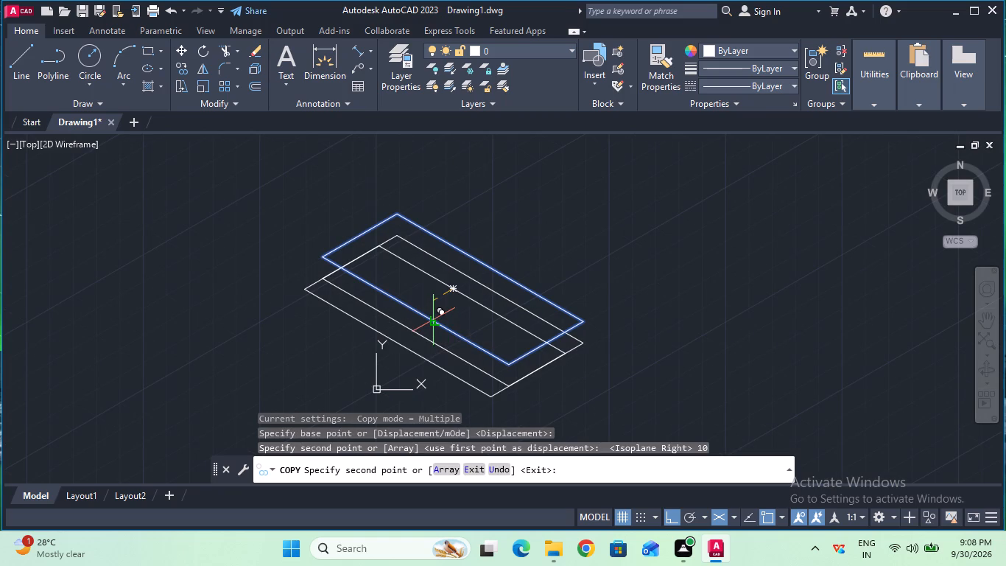
pyautogui.press('Escape')
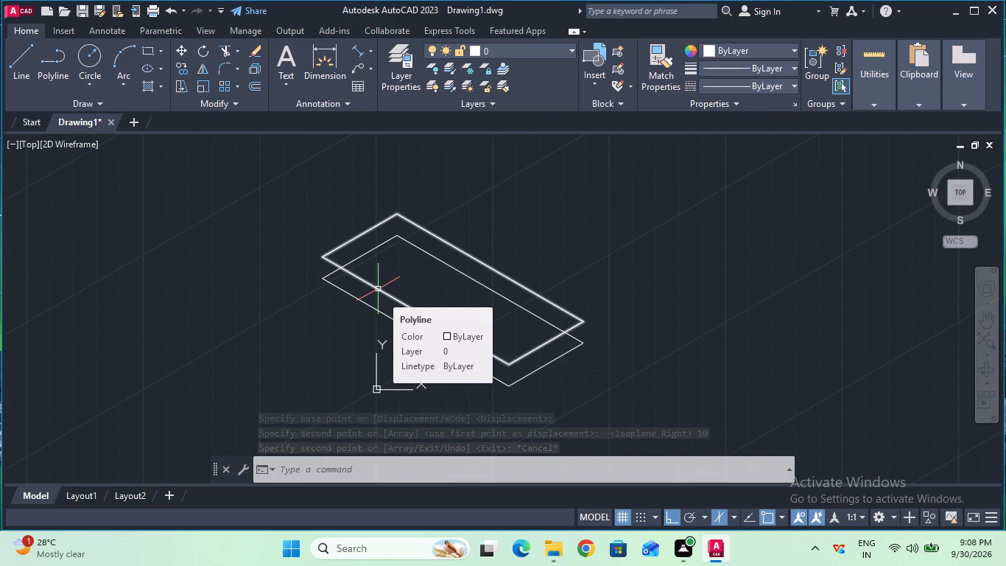
# Draw a vertical line joining the lowest corner of the upper outline to the matching corner of the lower outline.
pyautogui.click(21, 56)
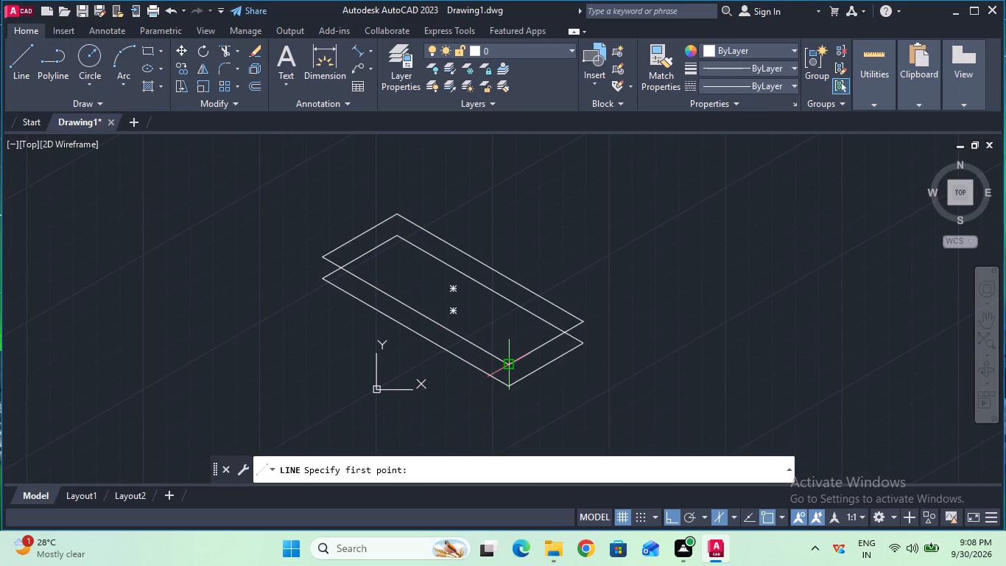
pyautogui.click(508, 363)
pyautogui.click(508, 382)
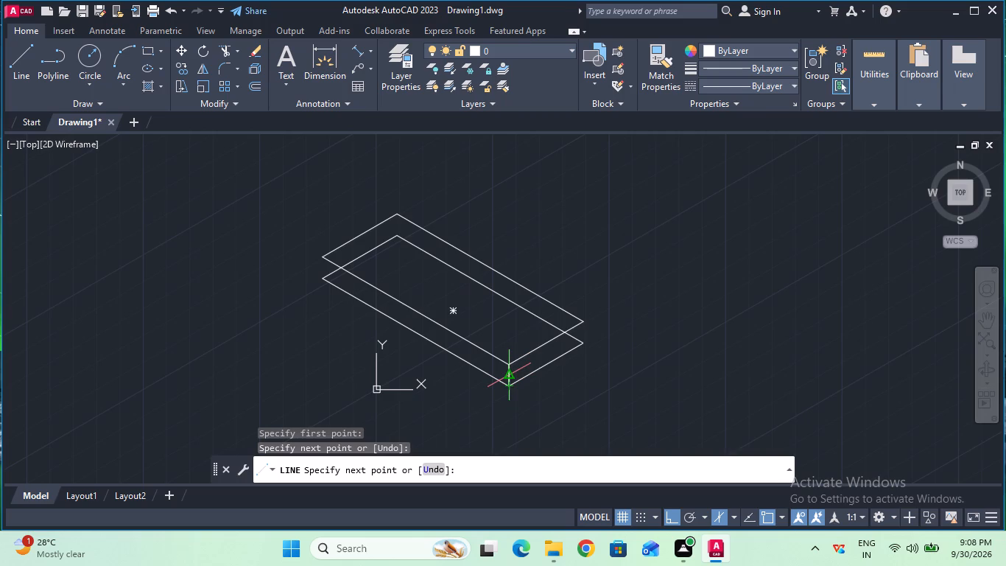
pyautogui.press('Escape')
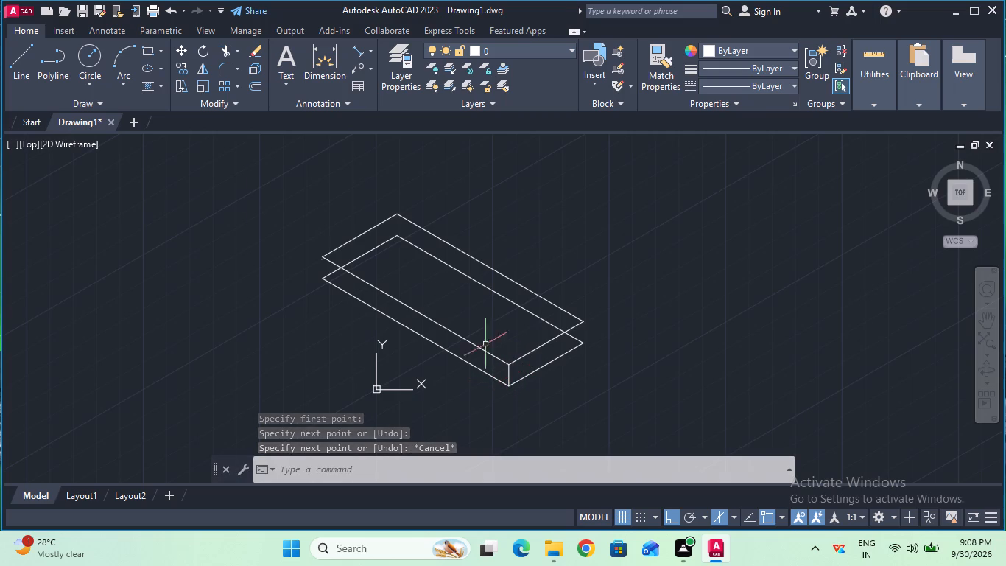
# Draw vertical lines joining the upper and lower outlines at the plate's rightmost and leftmost corners.
pyautogui.click(21, 63)
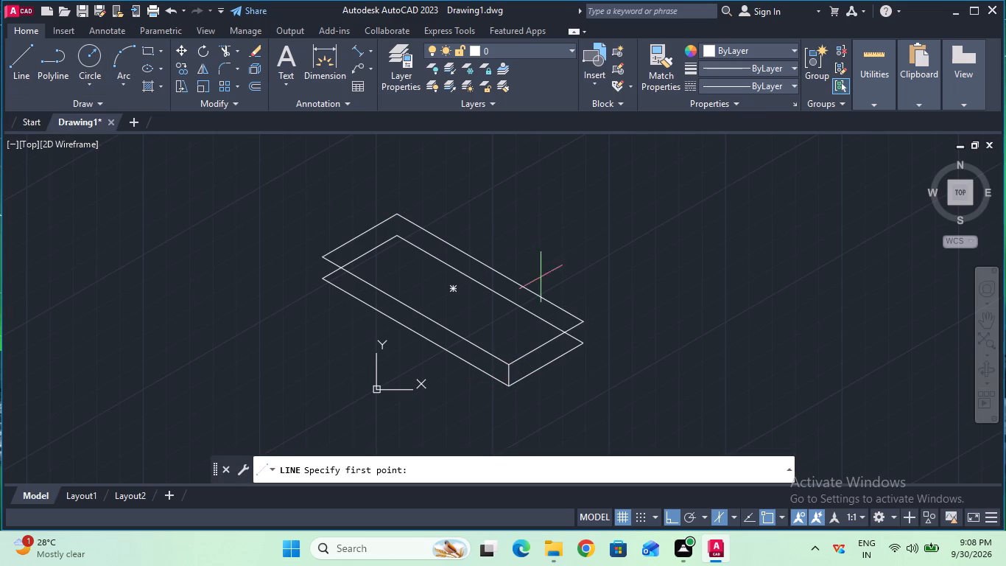
pyautogui.click(584, 322)
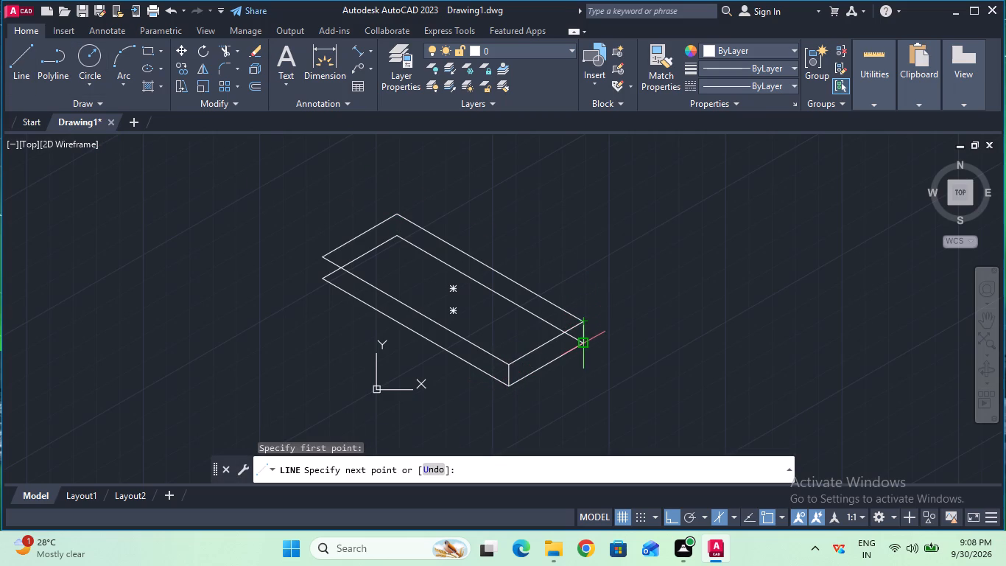
pyautogui.click(583, 346)
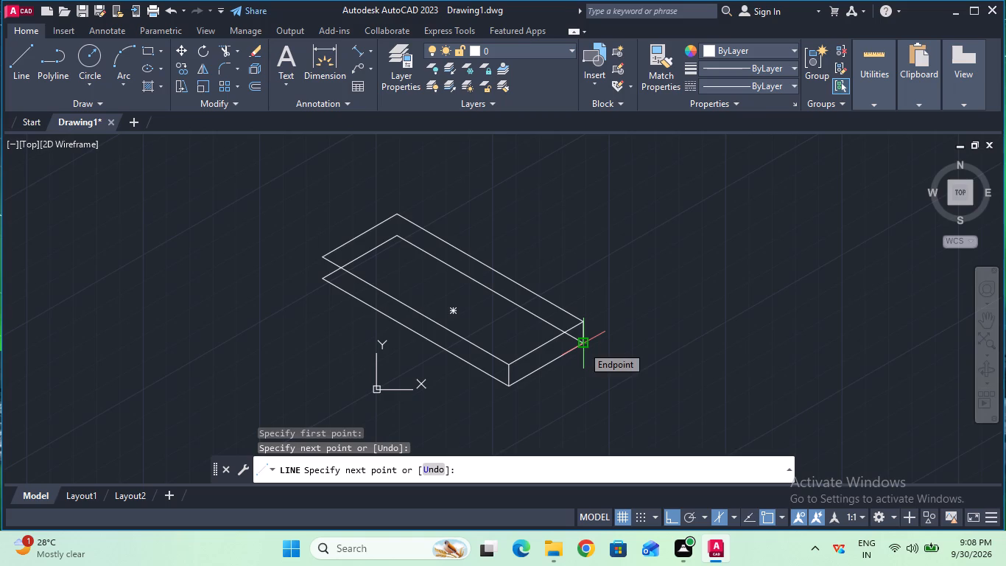
pyautogui.press('Escape')
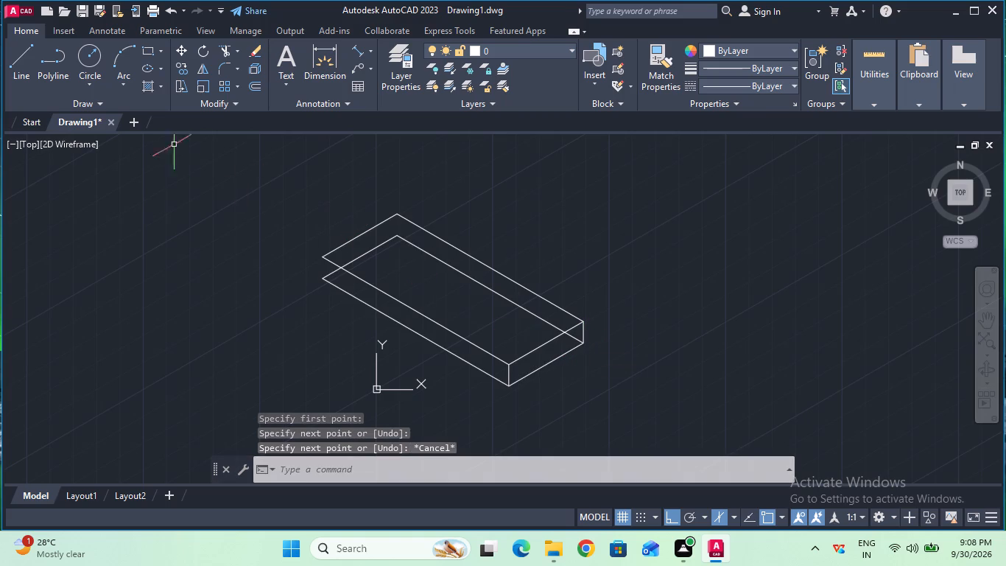
pyautogui.click(22, 84)
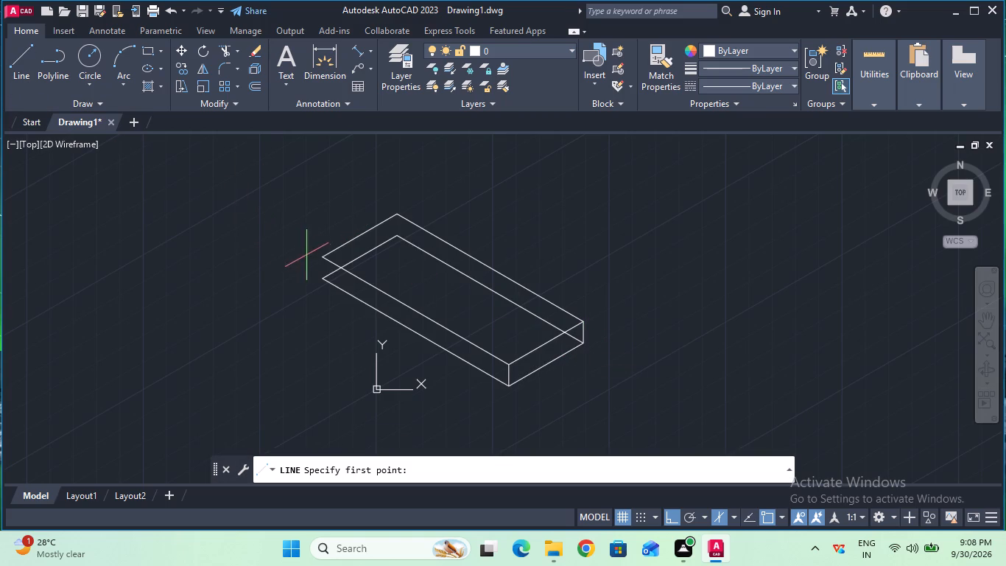
pyautogui.click(325, 261)
pyautogui.click(325, 287)
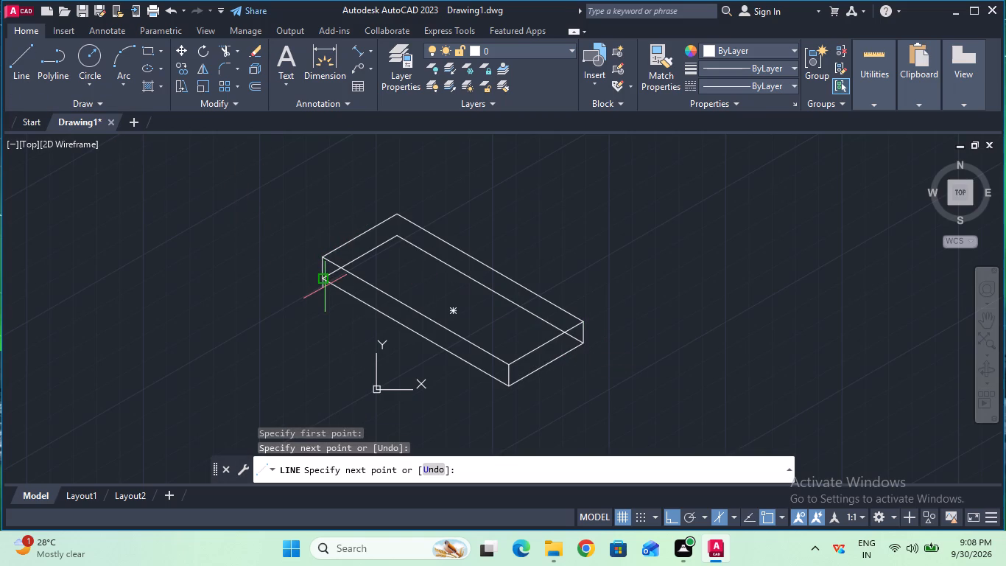
pyautogui.press('Escape')
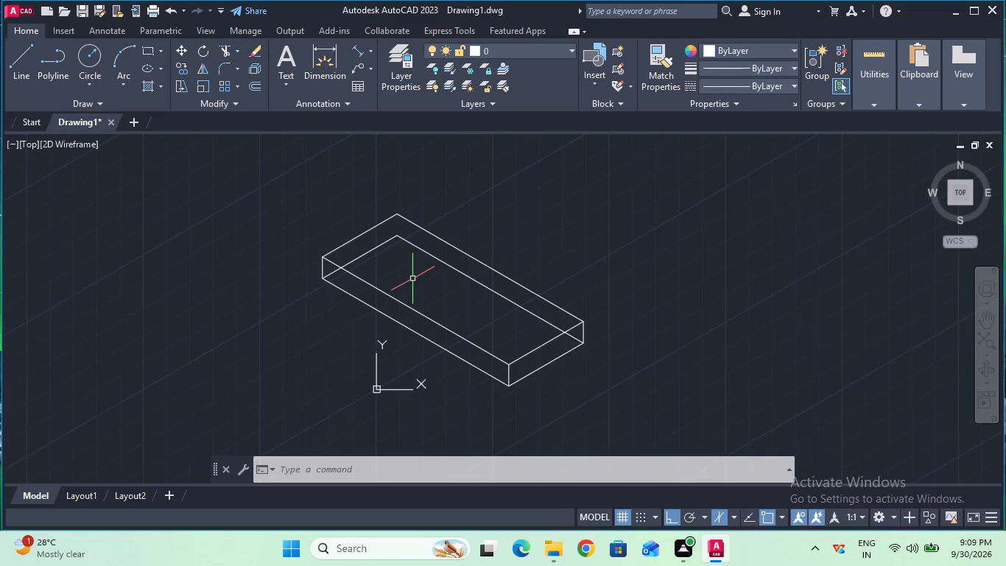
# Fillet the lowest corner of both the upper and lower plate outlines with a radius of 20.
pyautogui.keyDown('ctrl'); pyautogui.scroll(3, 412, 279); pyautogui.keyUp('ctrl')
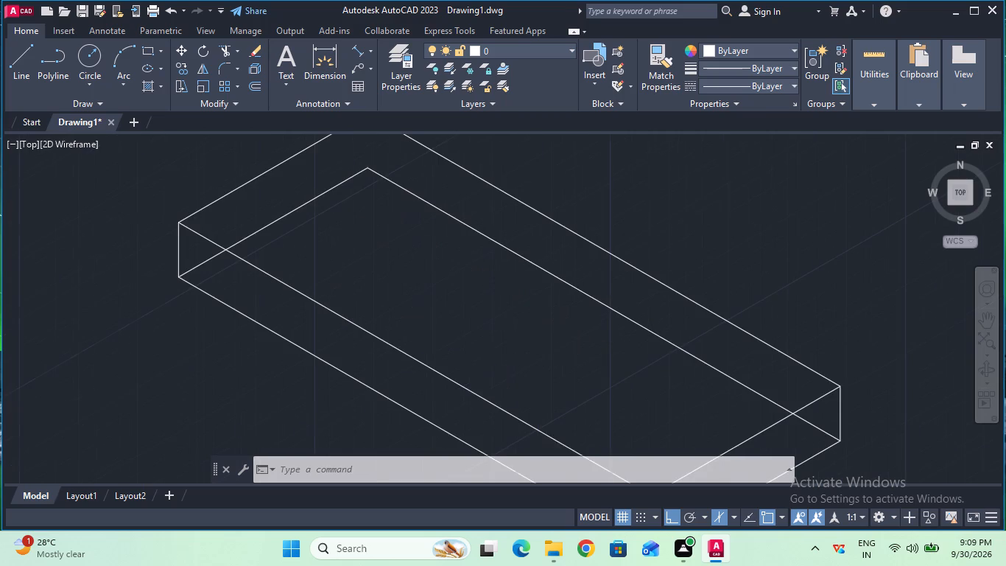
pyautogui.keyDown('ctrl'); pyautogui.scroll(-3, 412, 279); pyautogui.keyUp('ctrl')
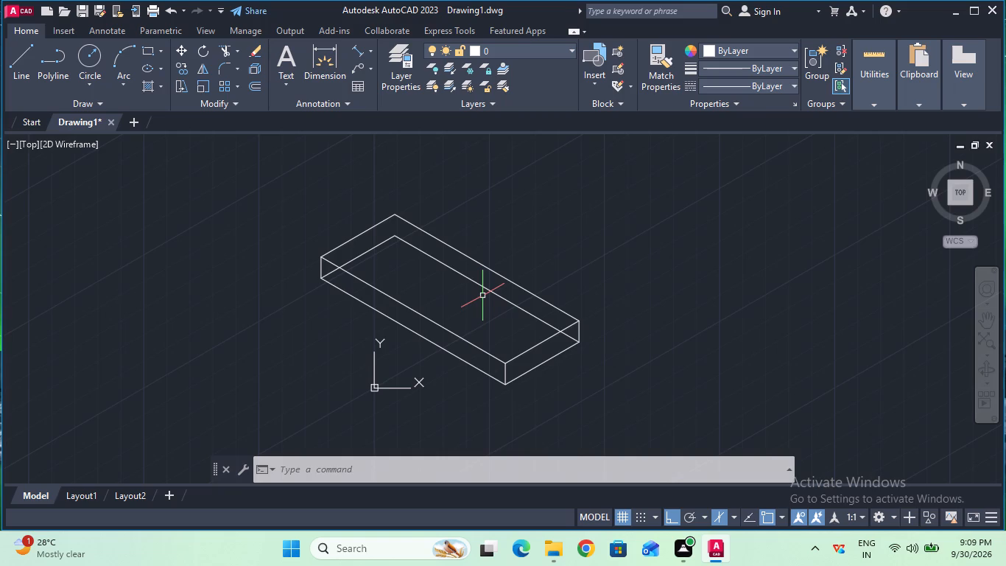
pyautogui.click(225, 73)
pyautogui.click(520, 469)
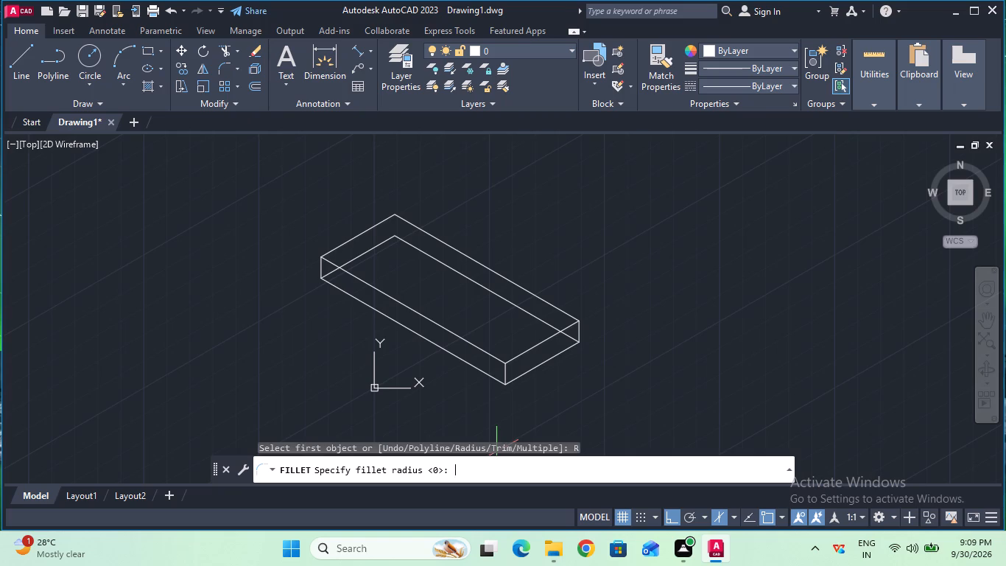
pyautogui.click(507, 467)
pyautogui.write('20')
pyautogui.press('Return')
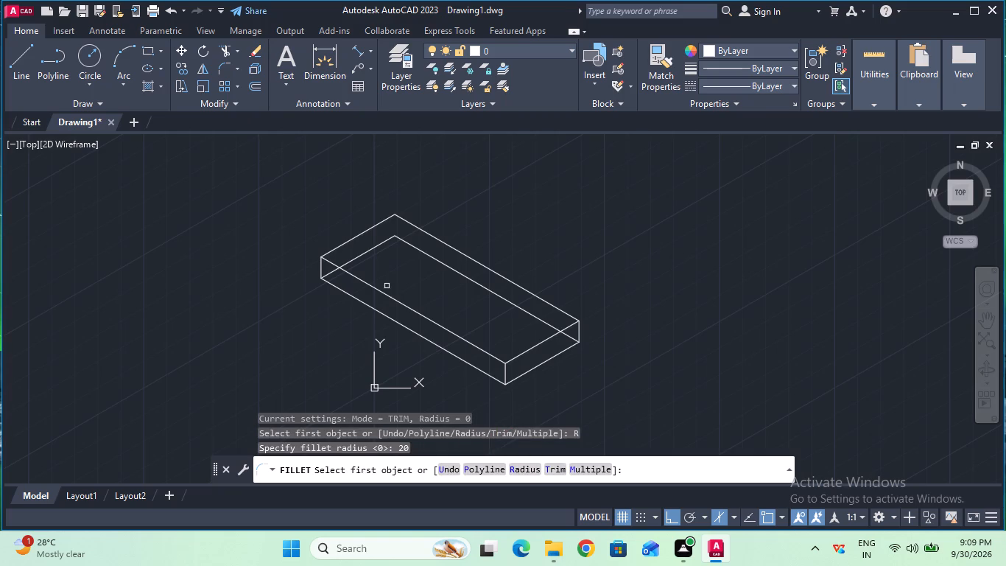
pyautogui.click(476, 344)
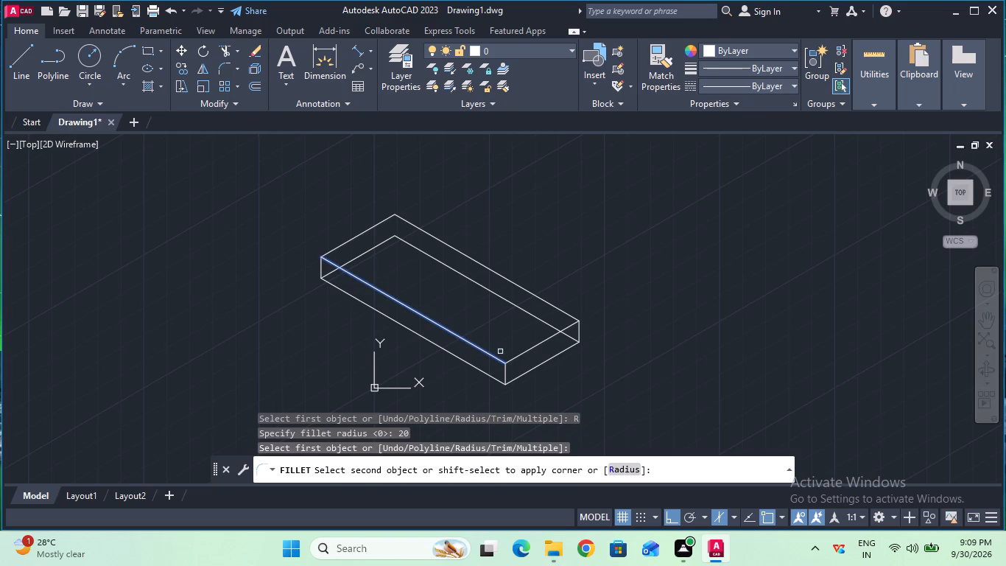
pyautogui.click(521, 354)
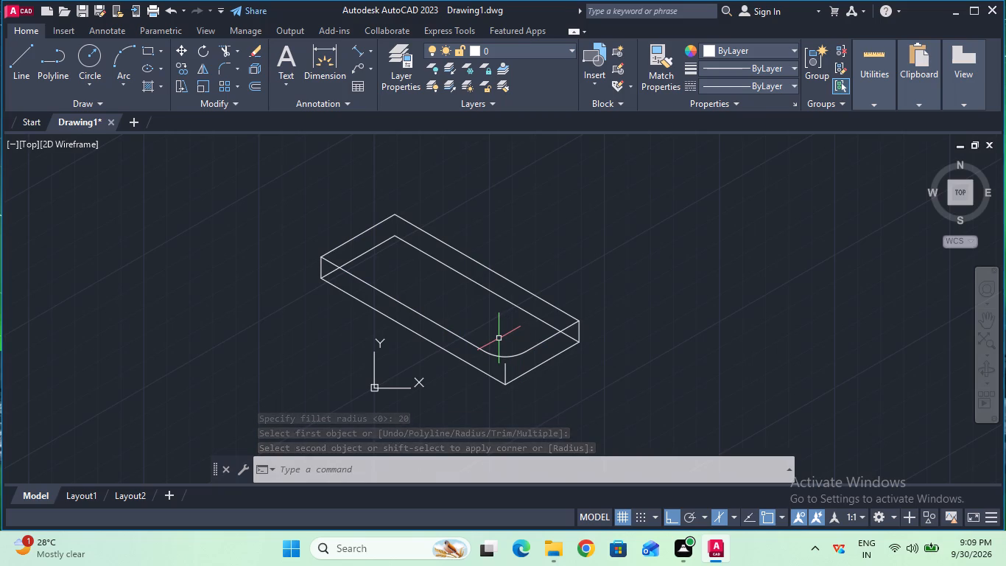
pyautogui.click(220, 62)
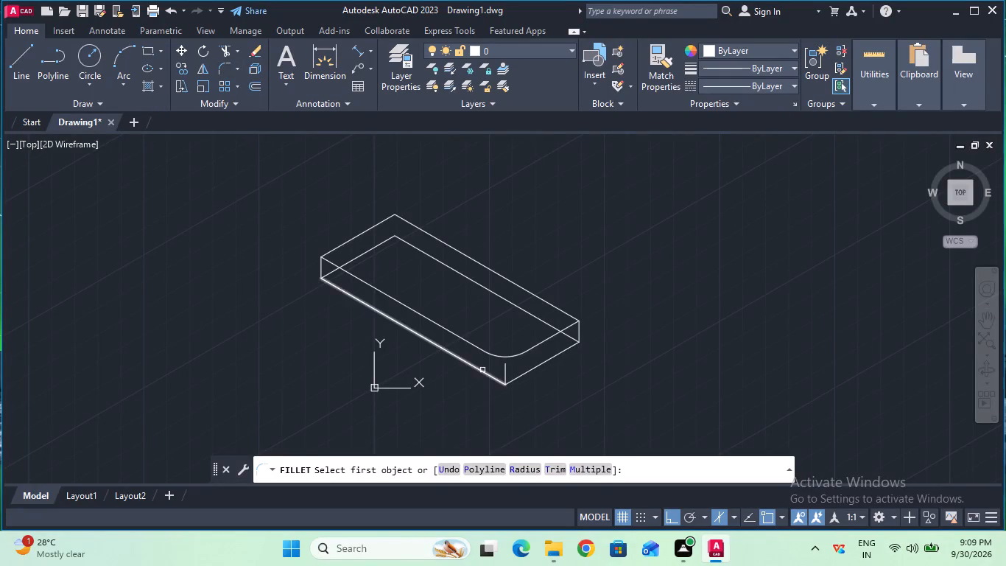
pyautogui.click(482, 370)
pyautogui.click(521, 374)
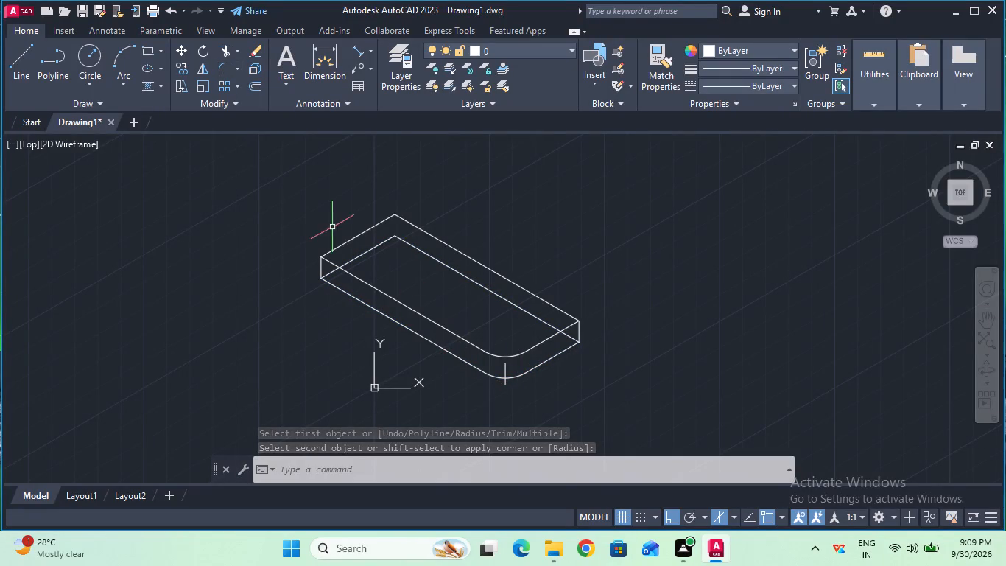
# Erase the leftover vertical line at the filleted corner.
pyautogui.click(248, 53)
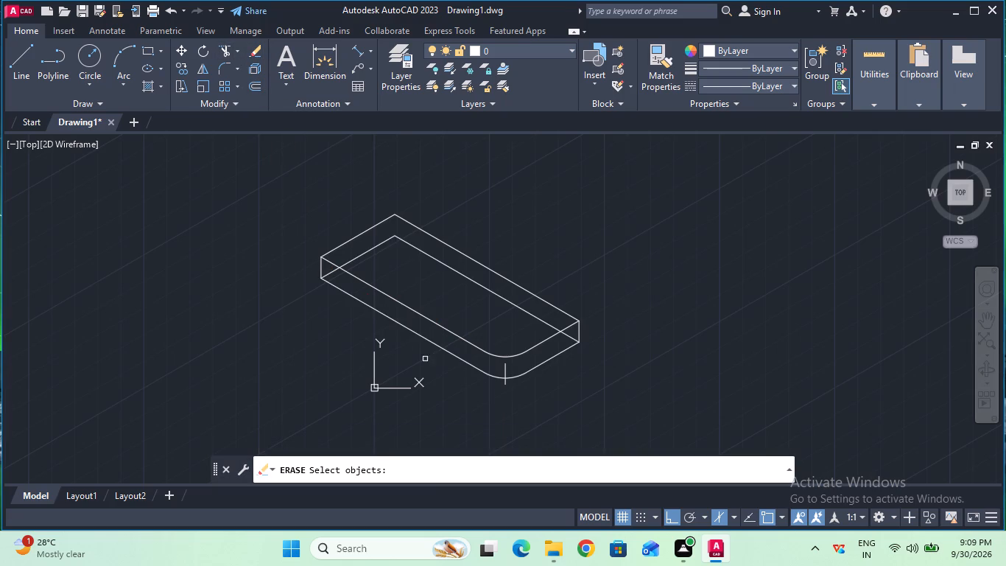
pyautogui.click(507, 387)
pyautogui.press('Return')
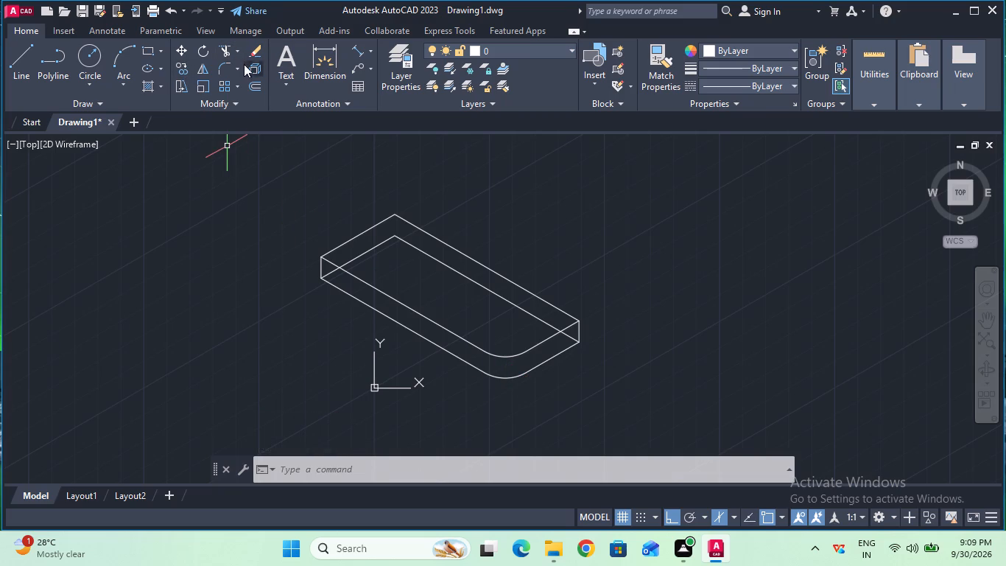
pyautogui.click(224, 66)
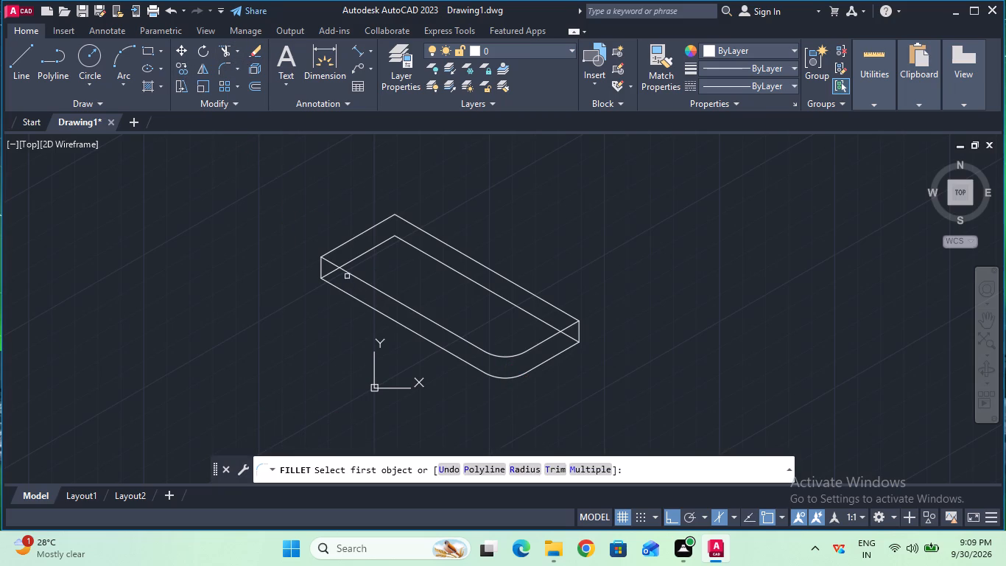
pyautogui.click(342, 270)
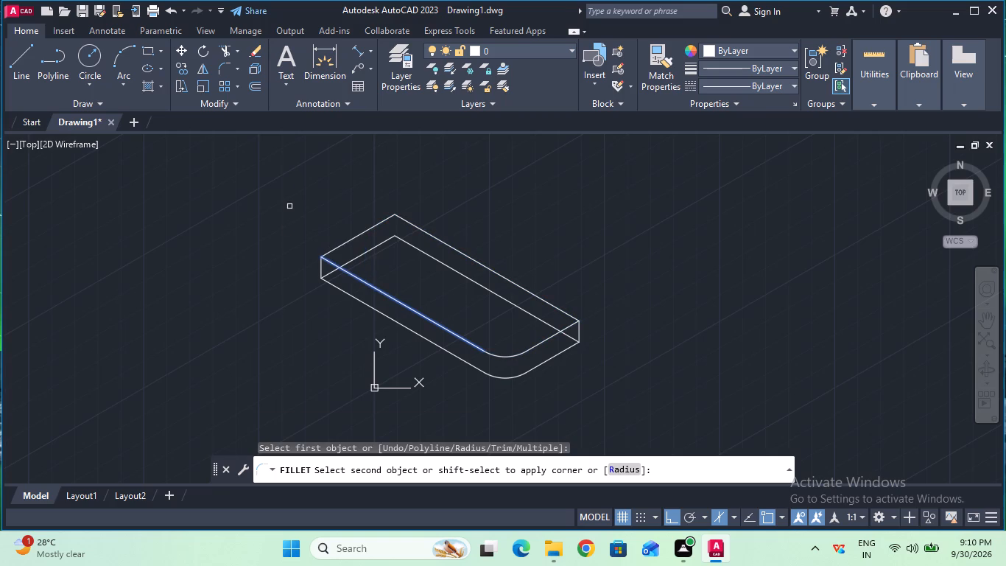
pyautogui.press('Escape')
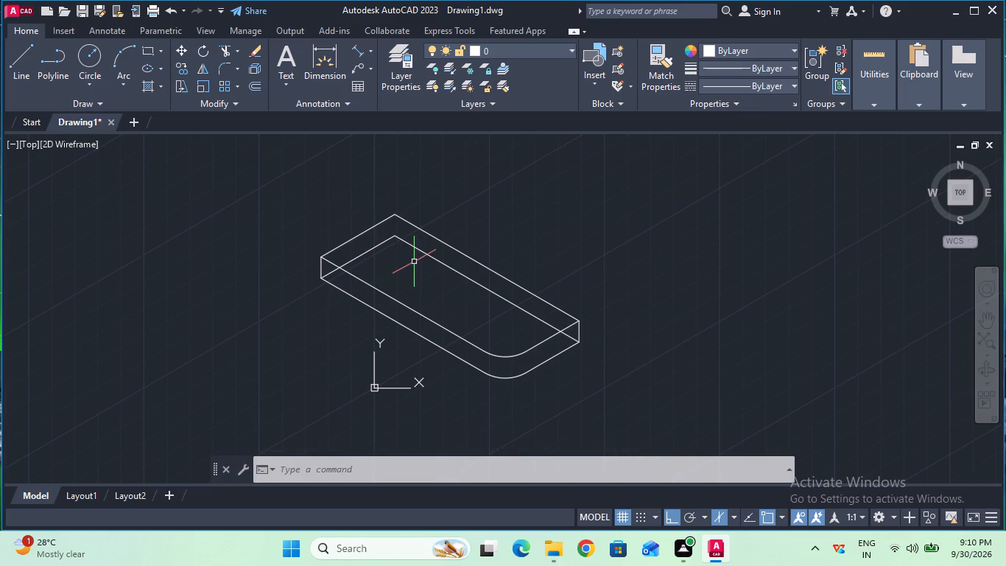
# Add a centerline midway between the two short edges of the upper outline.
pyautogui.write('cl')
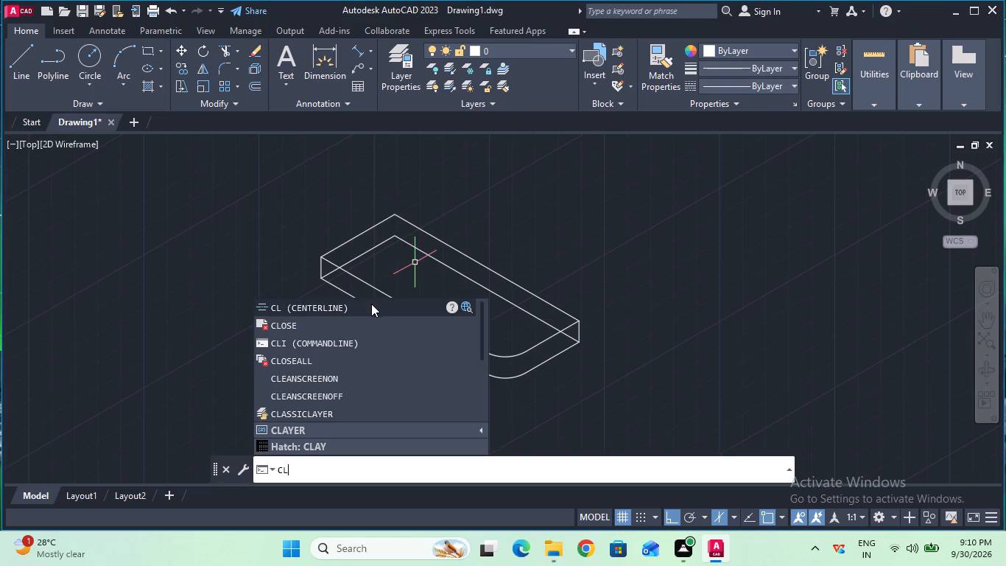
pyautogui.click(372, 307)
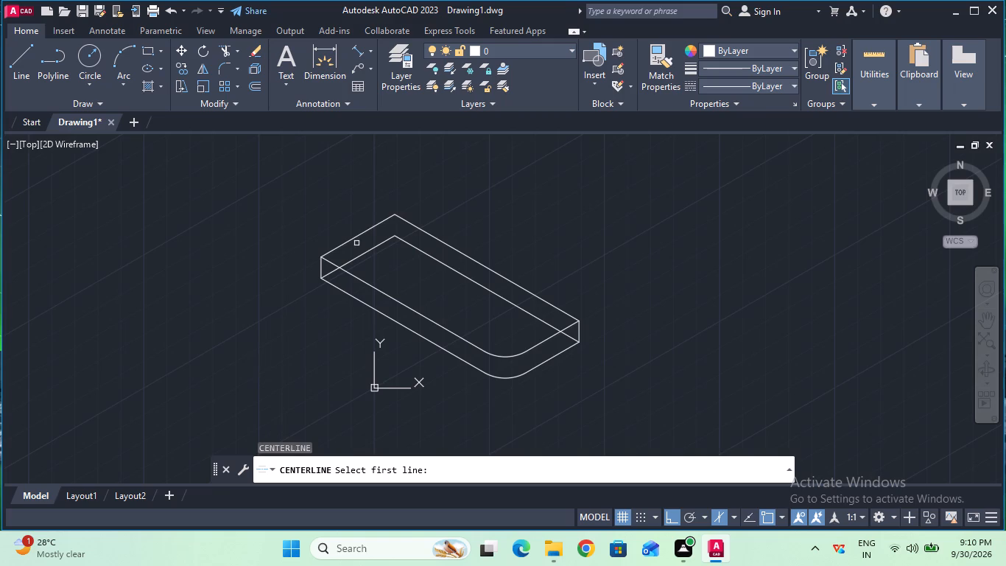
pyautogui.click(355, 237)
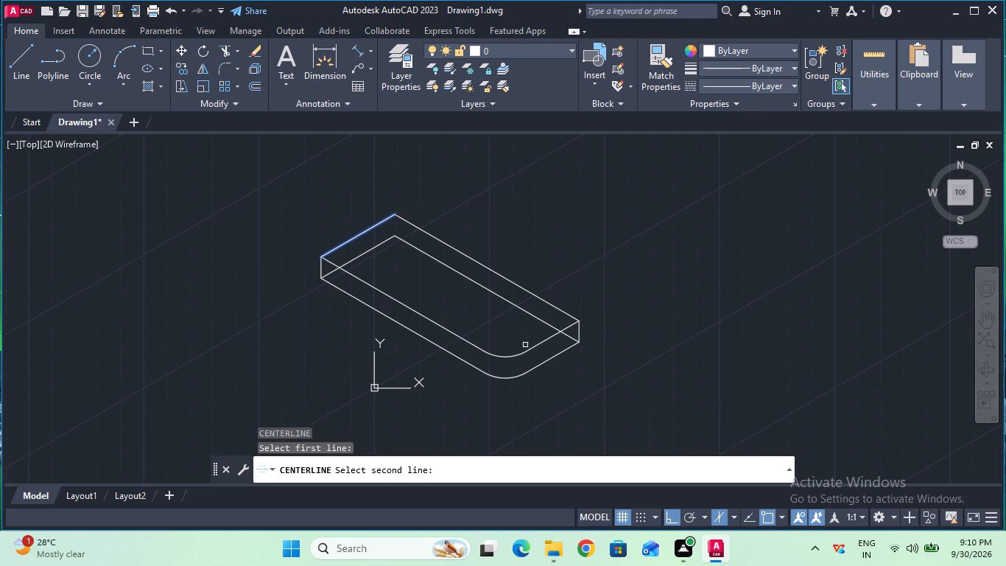
pyautogui.click(536, 345)
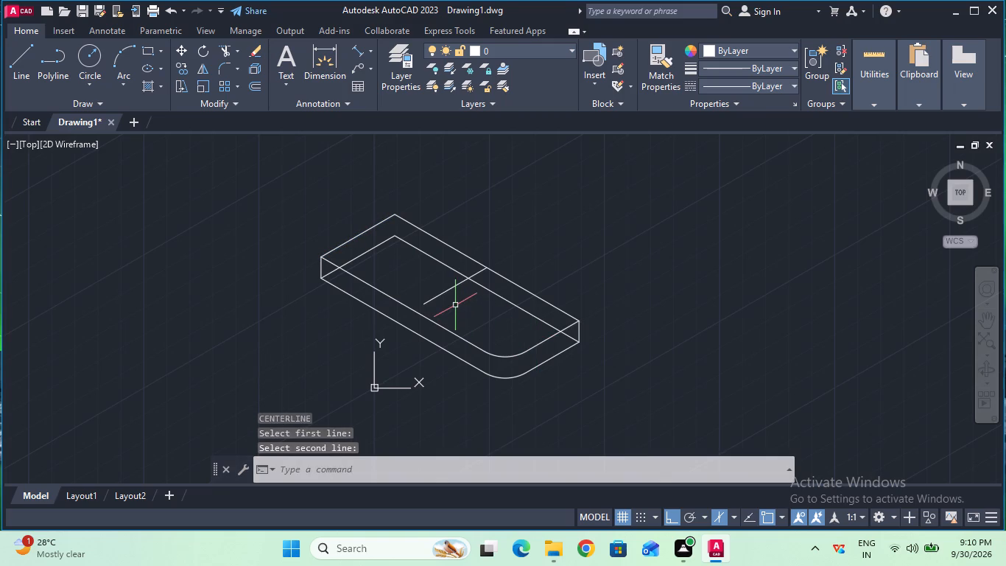
pyautogui.press('Escape')
# Explode the new centerline into a plain line.
pyautogui.keyDown('ctrl'); pyautogui.scroll(2, 454, 304); pyautogui.keyUp('ctrl')
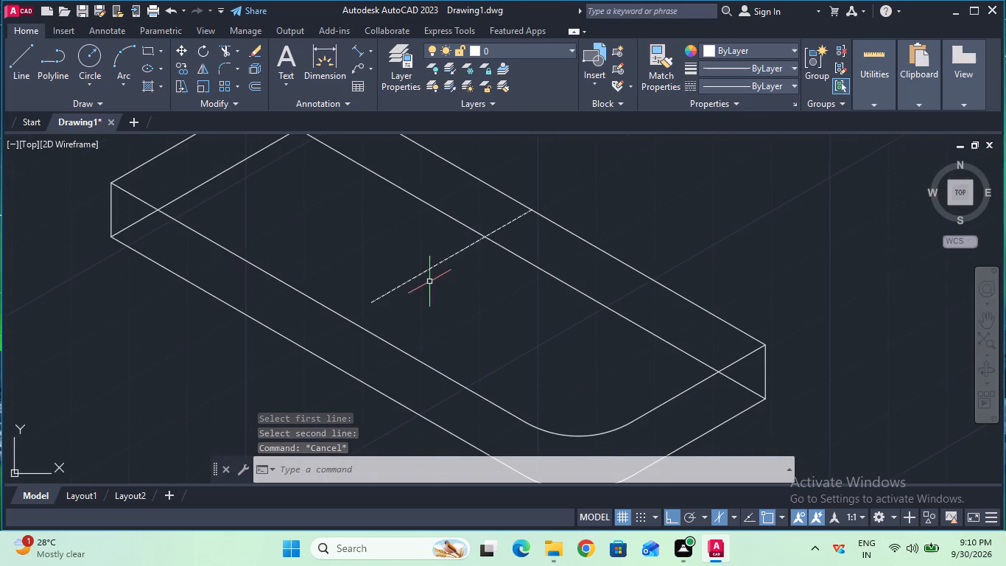
pyautogui.click(421, 270)
pyautogui.click(444, 281)
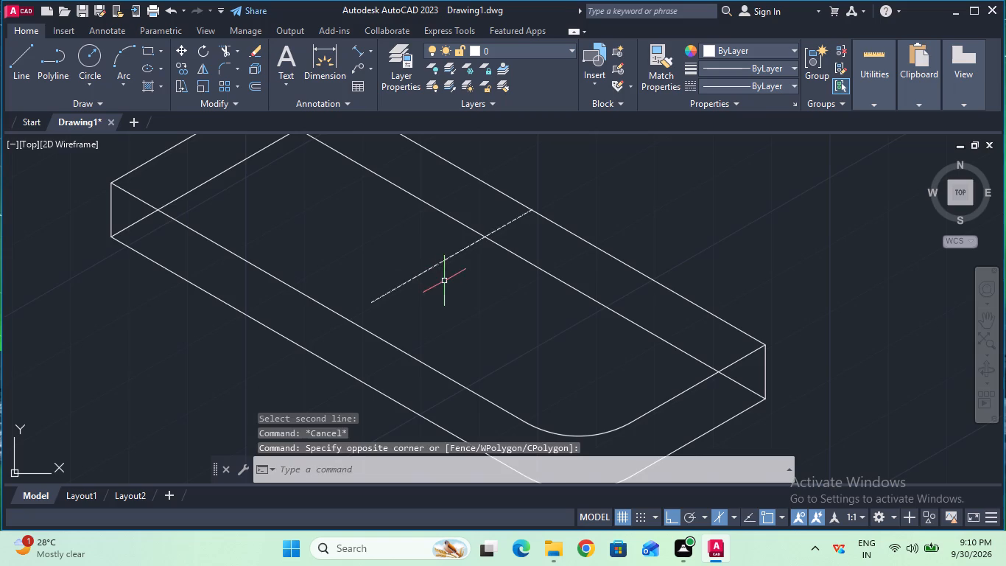
pyautogui.click(437, 266)
pyautogui.write('ex')
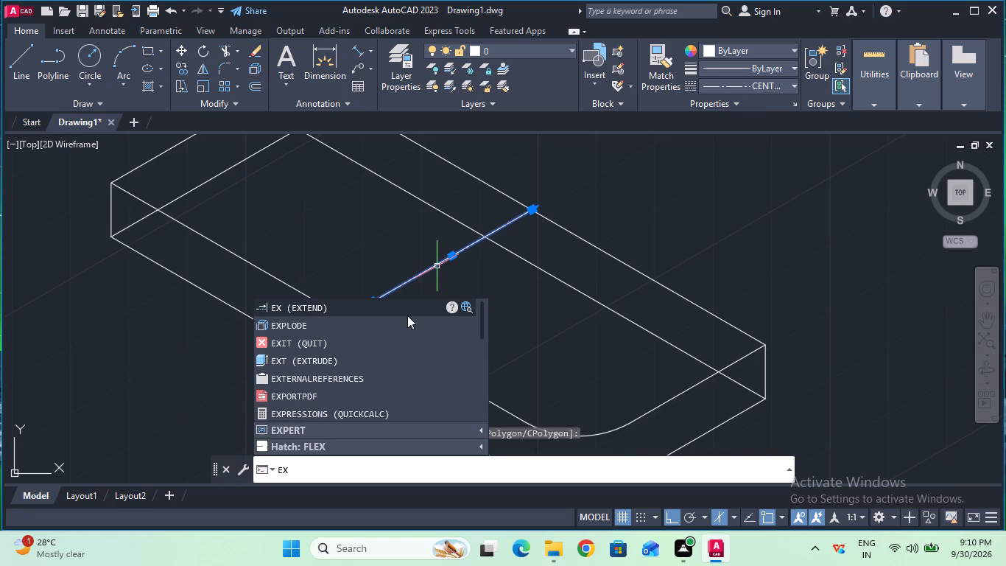
pyautogui.click(405, 319)
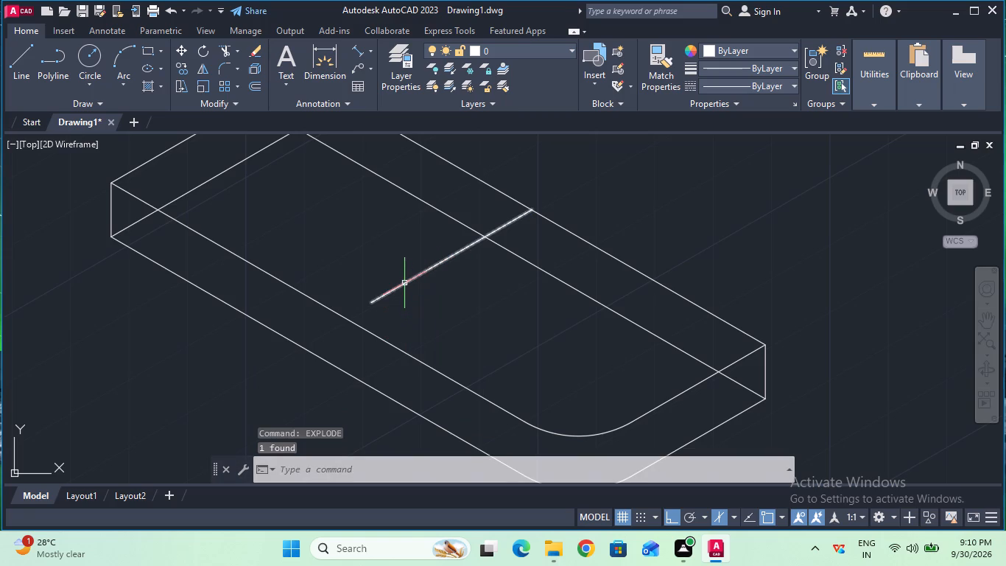
pyautogui.click(404, 283)
pyautogui.press('Escape')
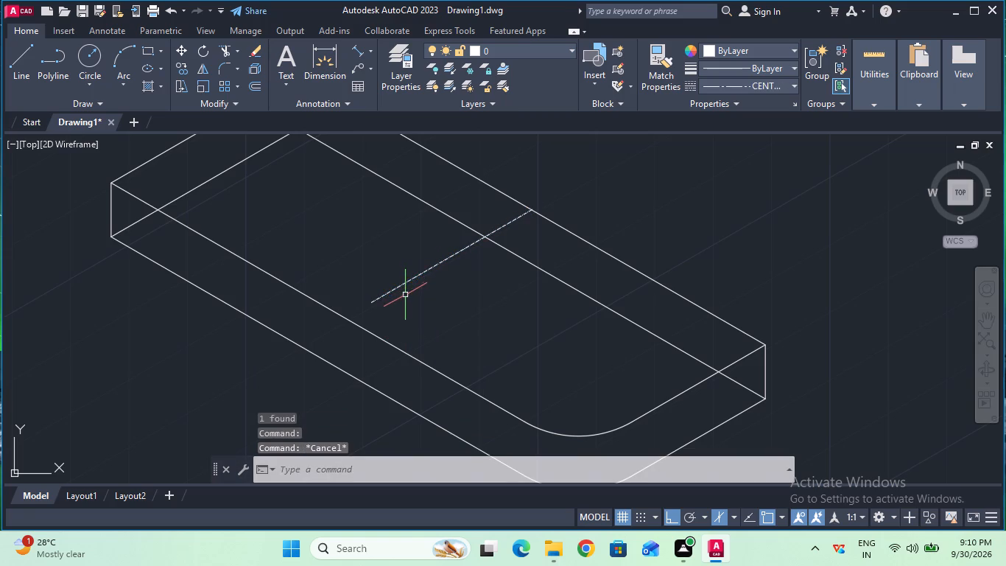
# Extend the short end of the exploded centerline to the upper outline's front long edge.
pyautogui.click(236, 55)
pyautogui.click(247, 94)
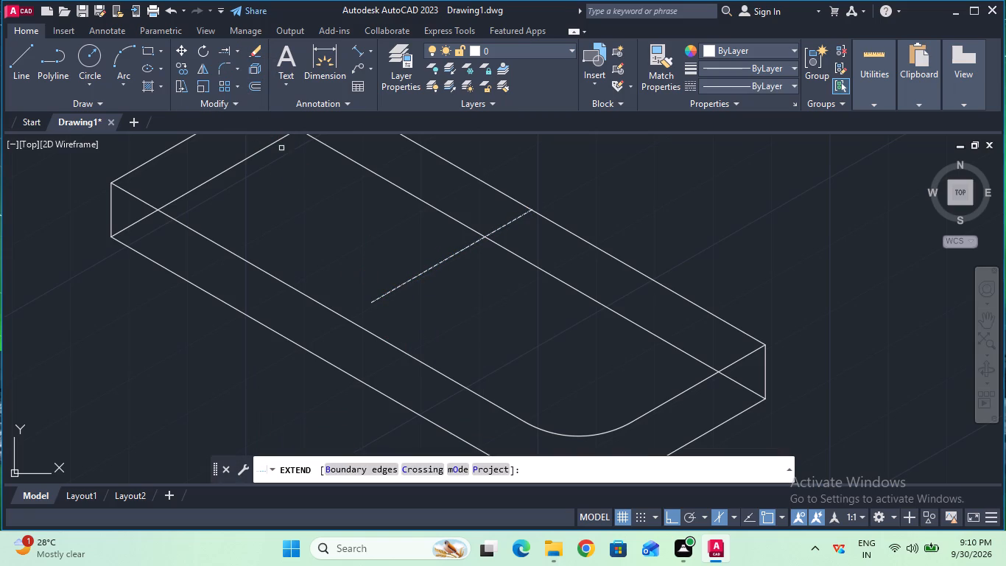
pyautogui.click(381, 298)
pyautogui.press('Escape')
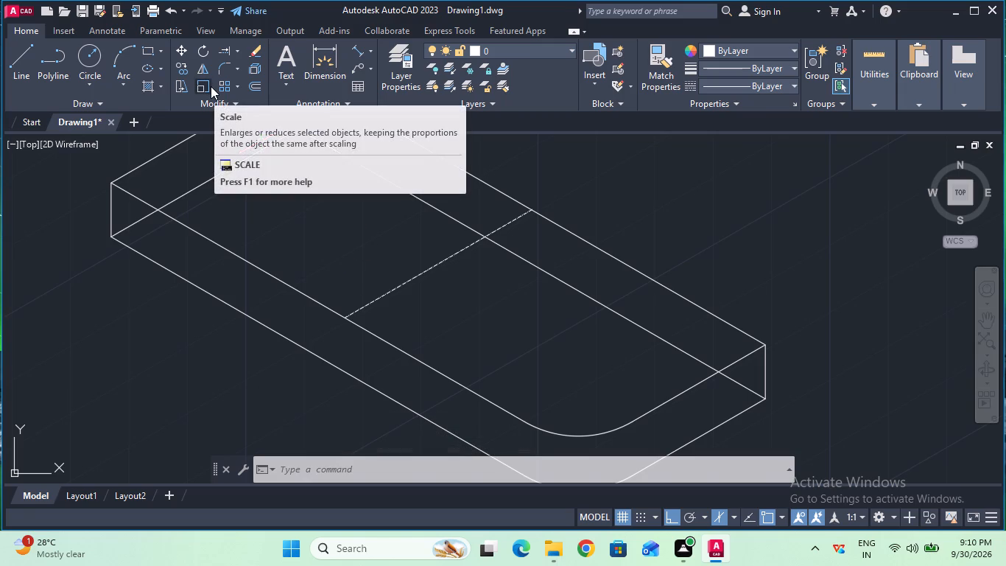
# Copy the middle centerline 30 mm to each side along the upper outline's long edges.
pyautogui.click(179, 66)
pyautogui.click(435, 268)
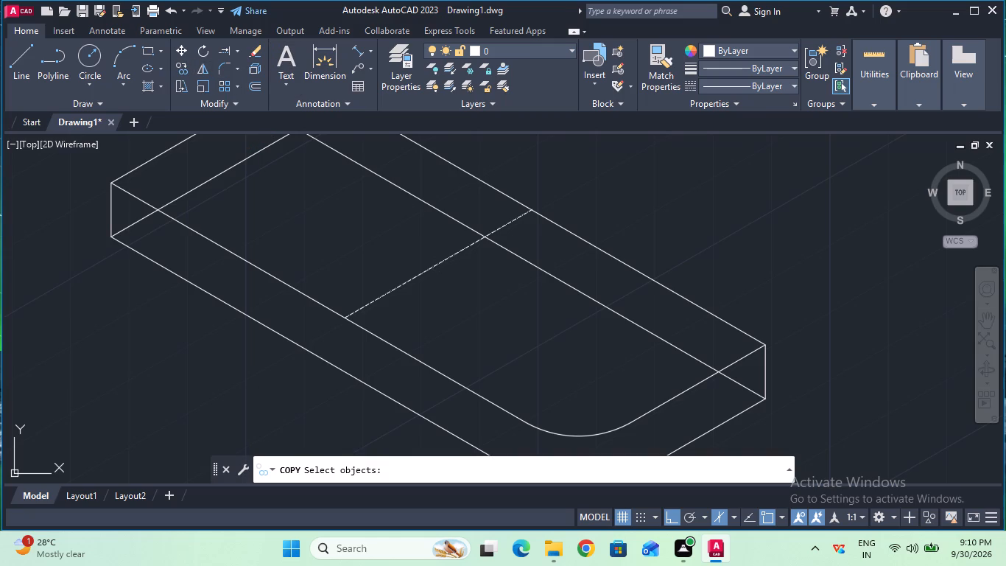
pyautogui.press('Return')
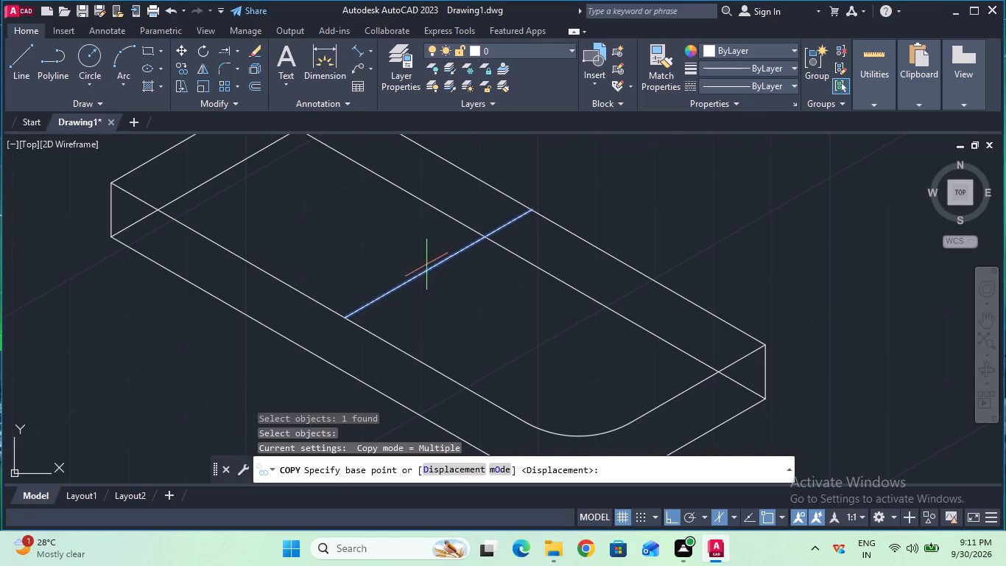
pyautogui.click(435, 270)
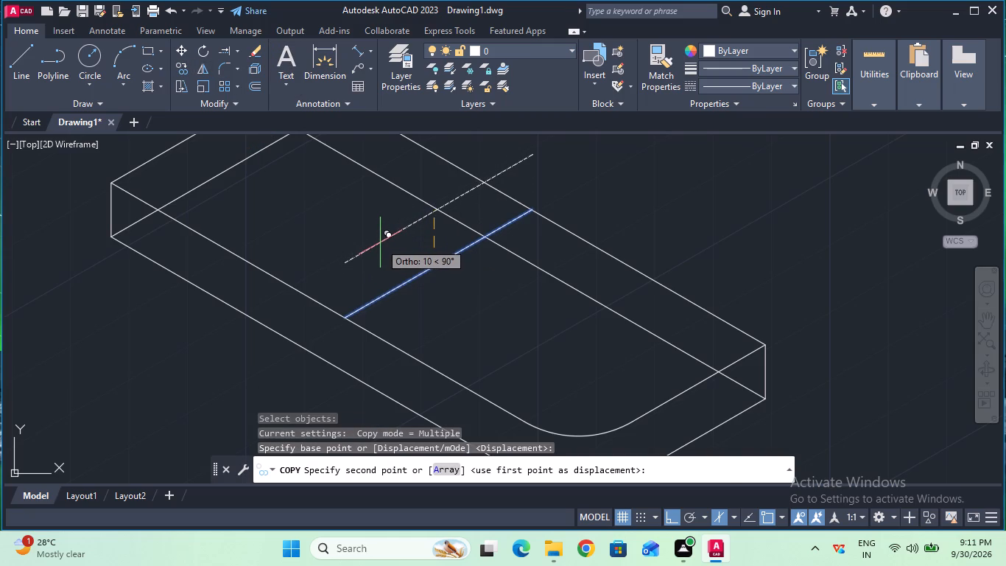
pyautogui.press('F5')
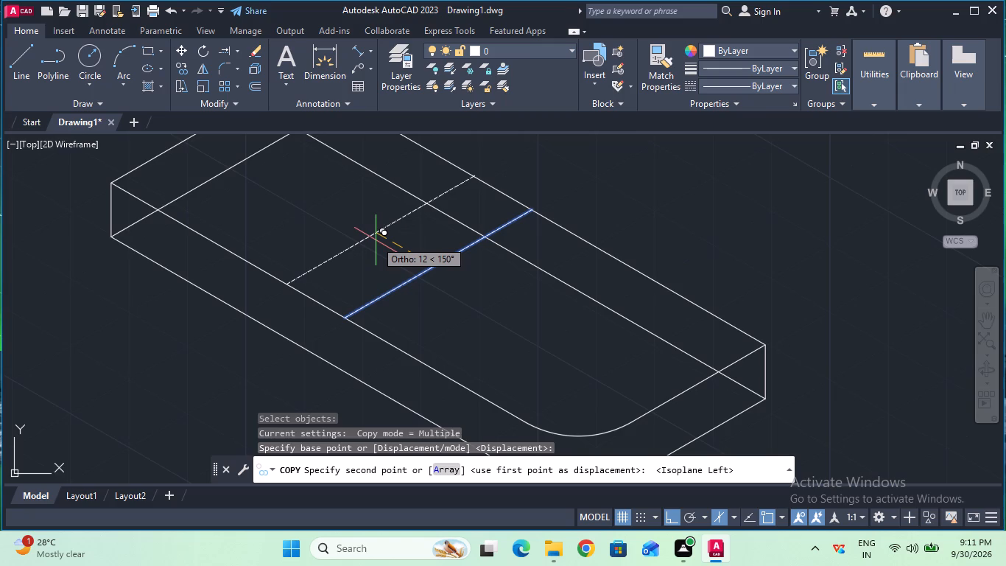
pyautogui.write('30')
pyautogui.press('Return')
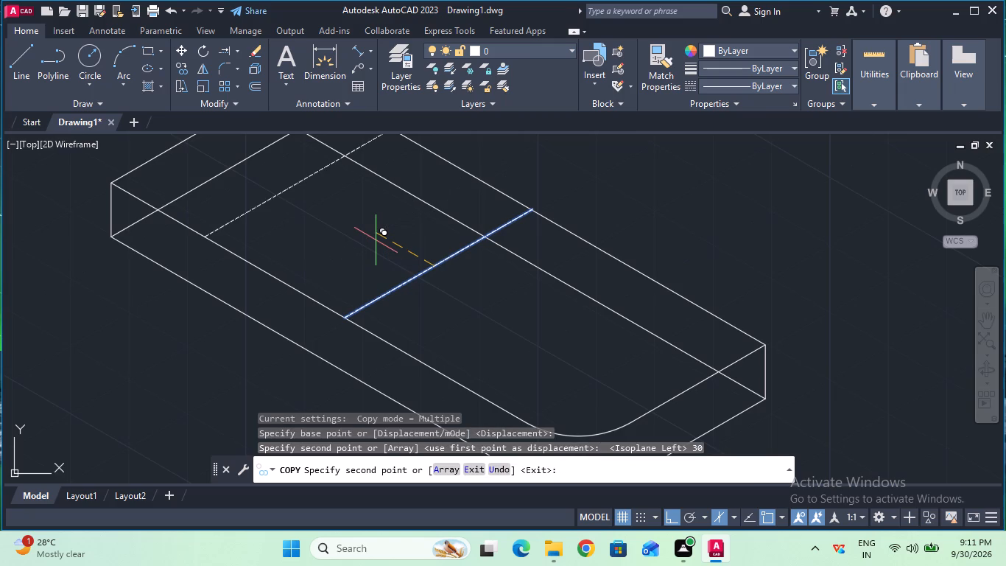
pyautogui.write('30')
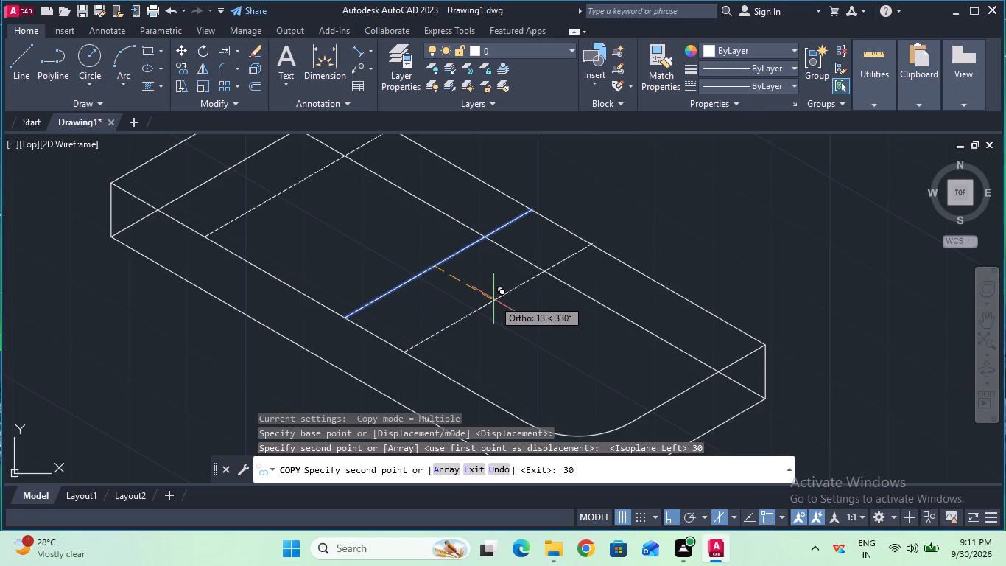
pyautogui.press('Return')
pyautogui.press('Escape')
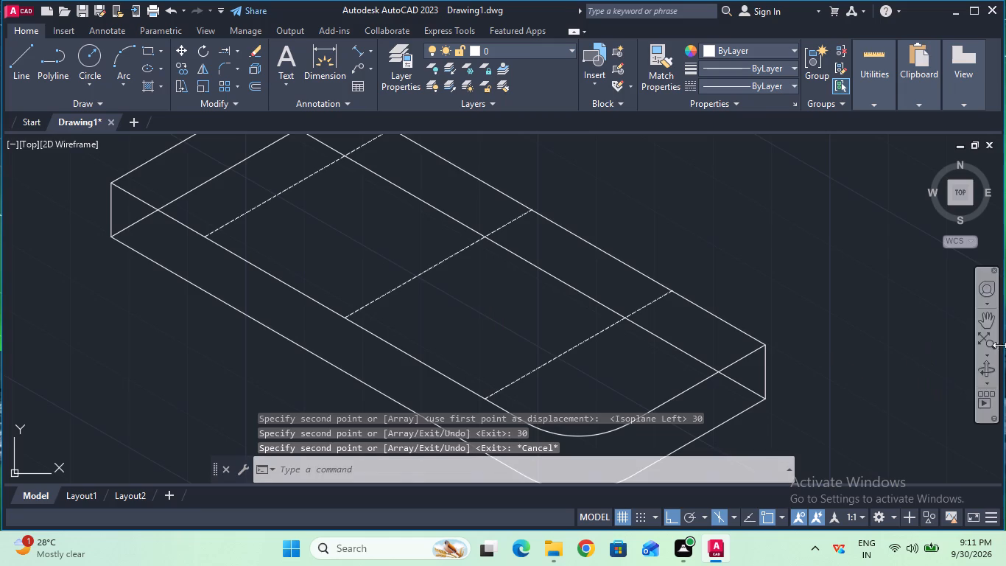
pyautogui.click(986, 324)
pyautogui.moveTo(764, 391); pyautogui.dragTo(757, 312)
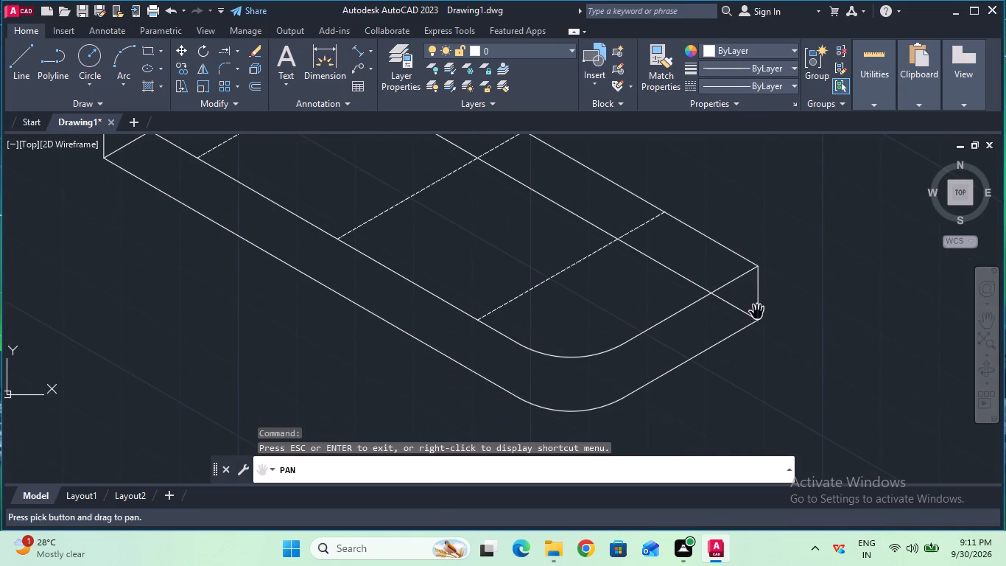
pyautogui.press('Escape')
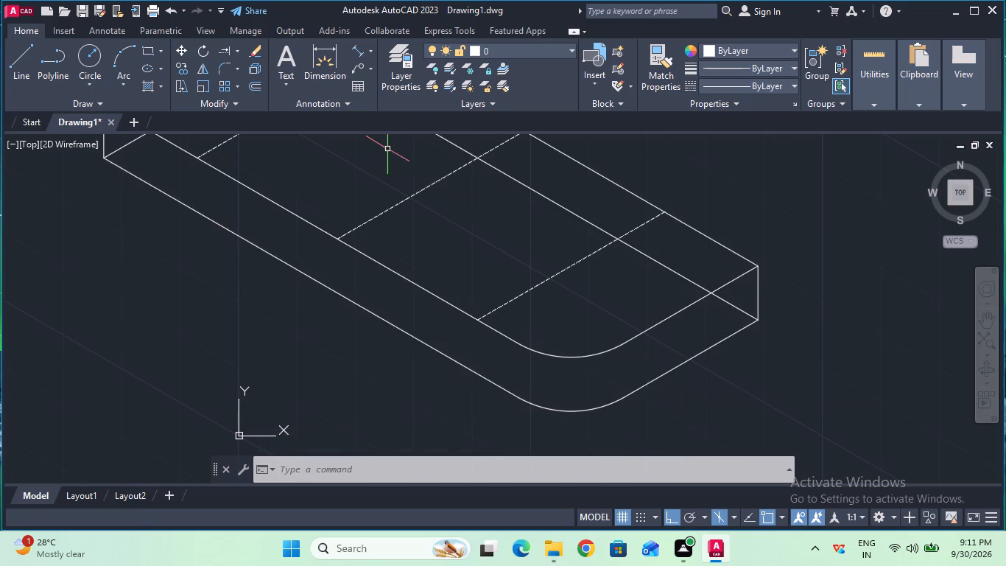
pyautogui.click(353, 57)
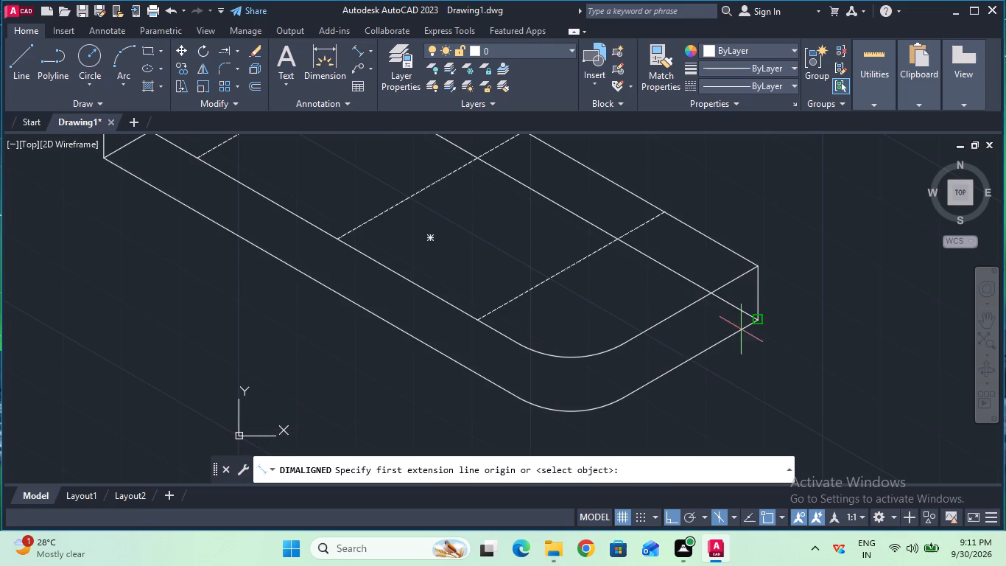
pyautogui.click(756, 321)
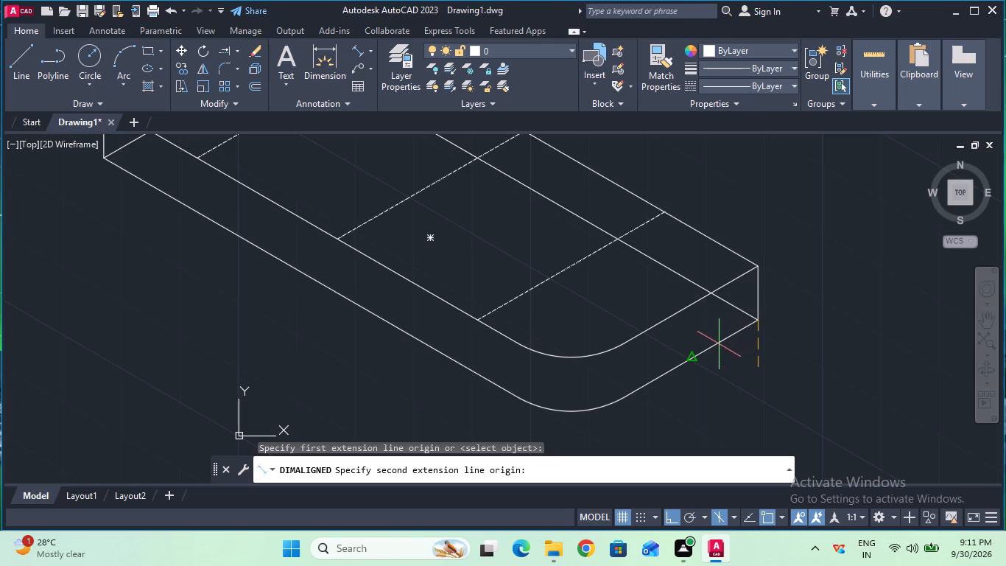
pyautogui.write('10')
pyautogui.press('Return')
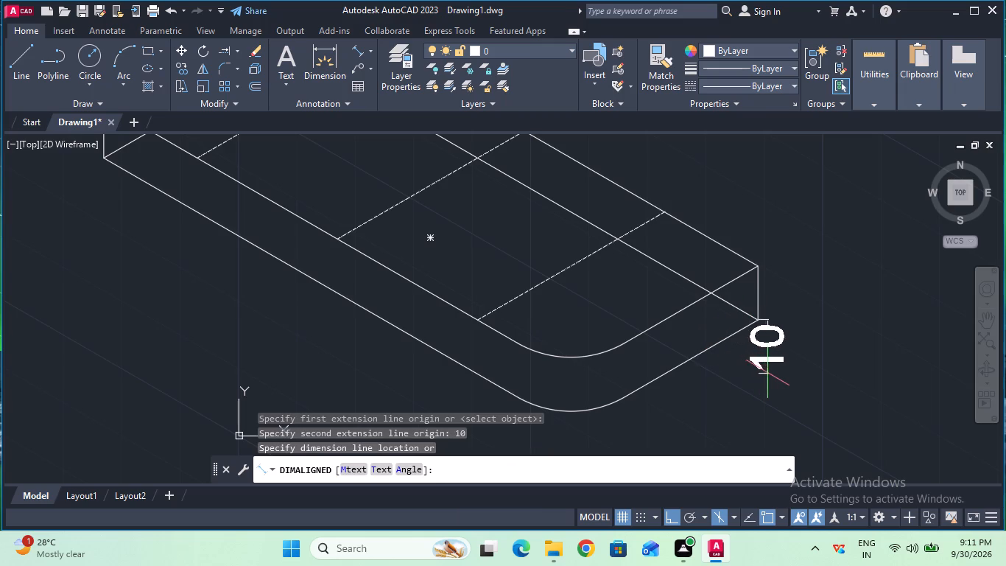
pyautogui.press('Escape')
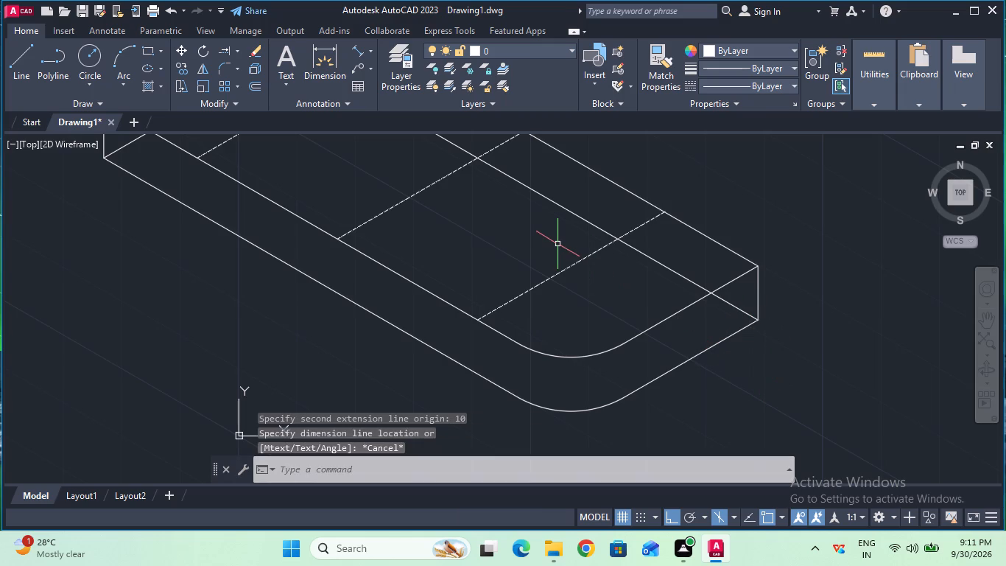
# On the top isoplane, place a 10 mm aligned dimension along the bottom short edge, starting from its sharp corner.
pyautogui.press('F5')
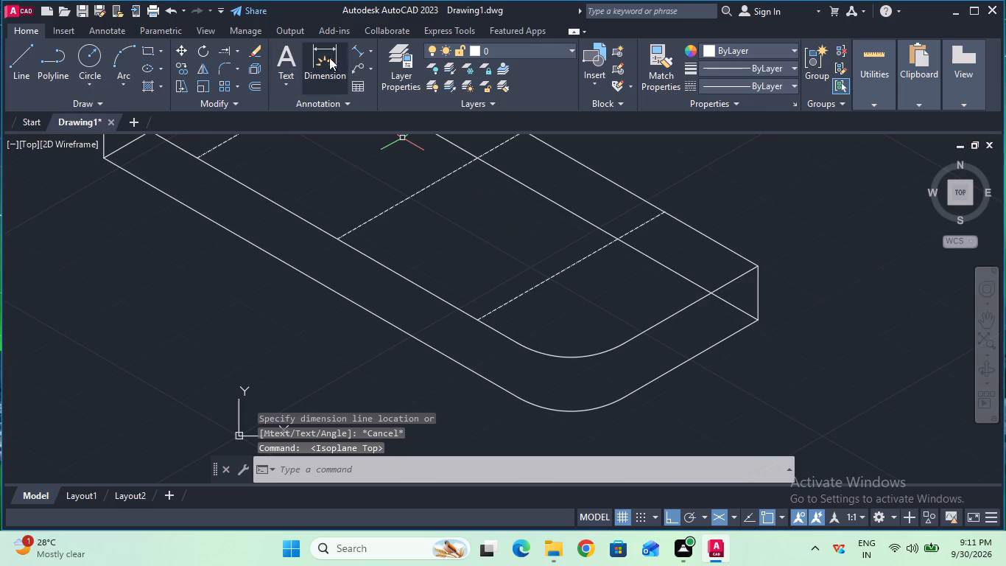
pyautogui.click(355, 52)
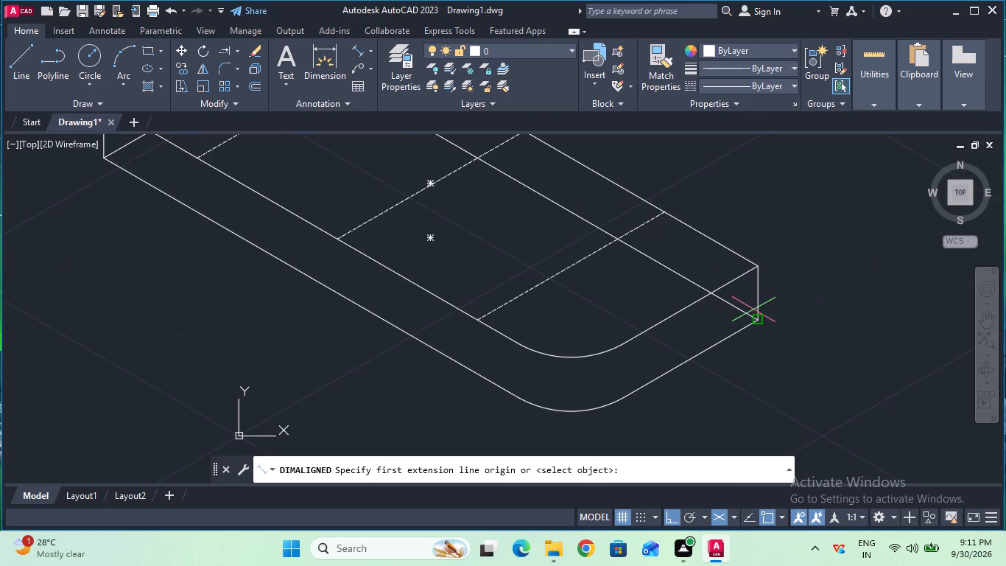
pyautogui.click(753, 315)
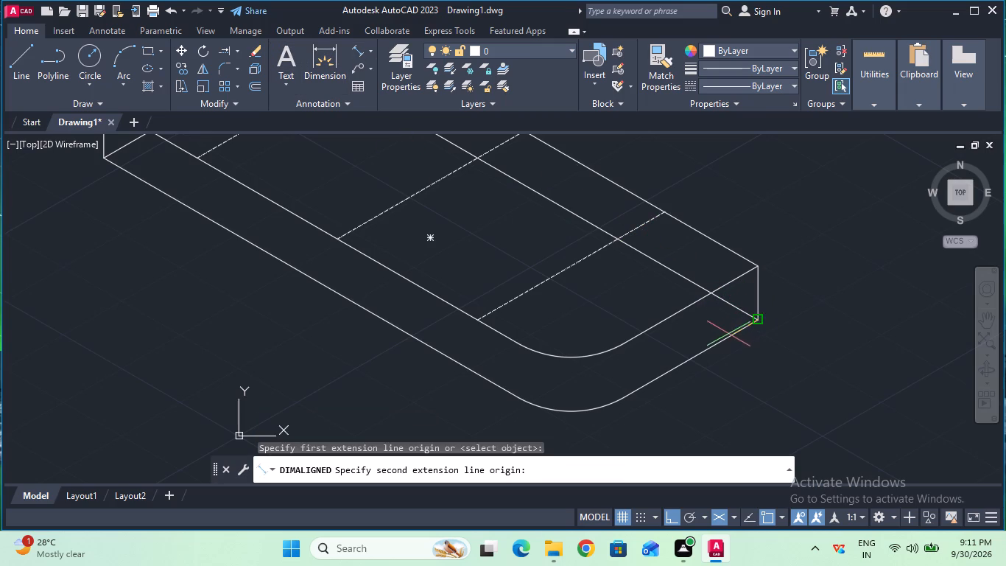
pyautogui.write('10')
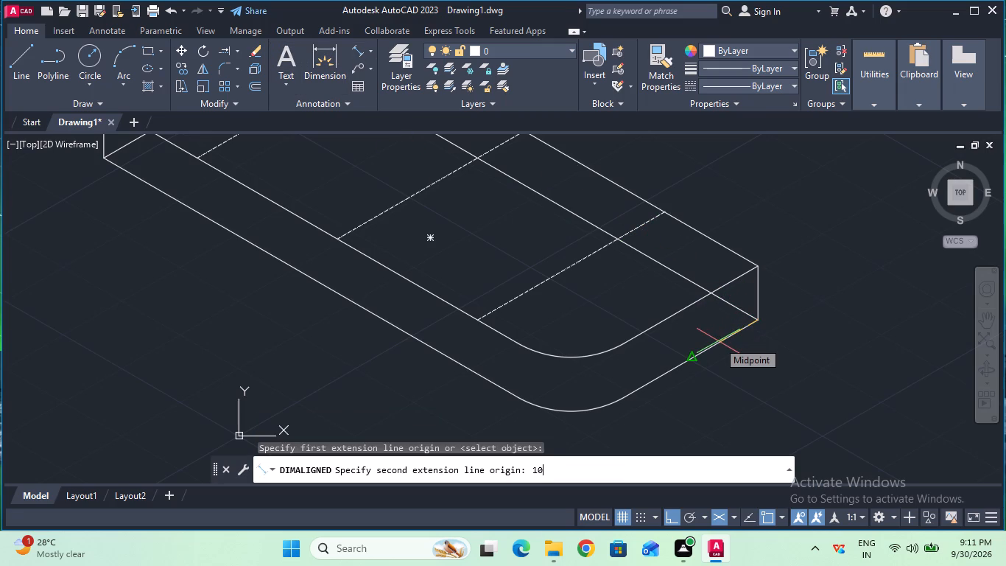
pyautogui.press('Return')
pyautogui.click(732, 371)
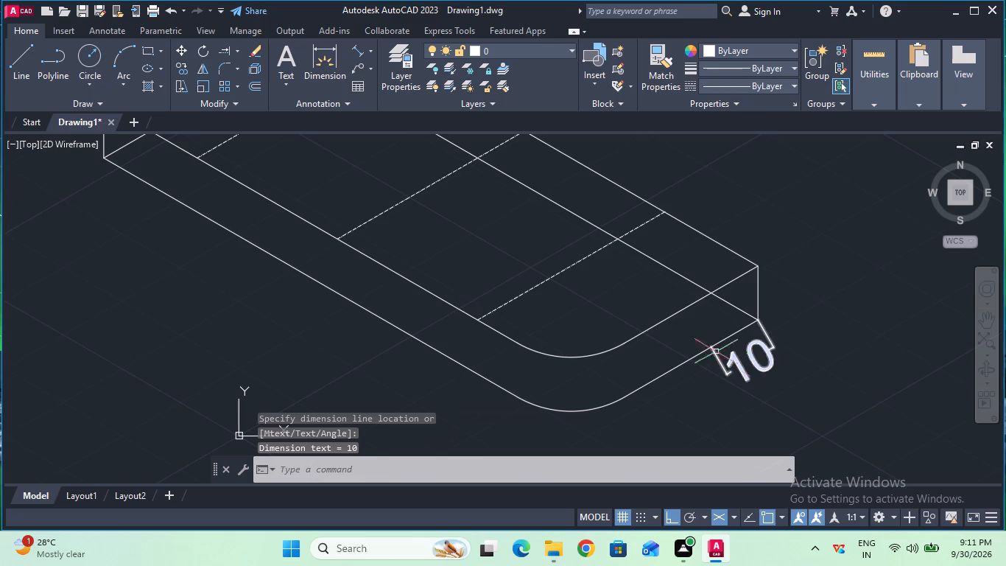
# Draw a short marker line with ortho off, from the dimension's extension line midpoint to its 10 mm point on the bottom short edge.
pyautogui.click(30, 68)
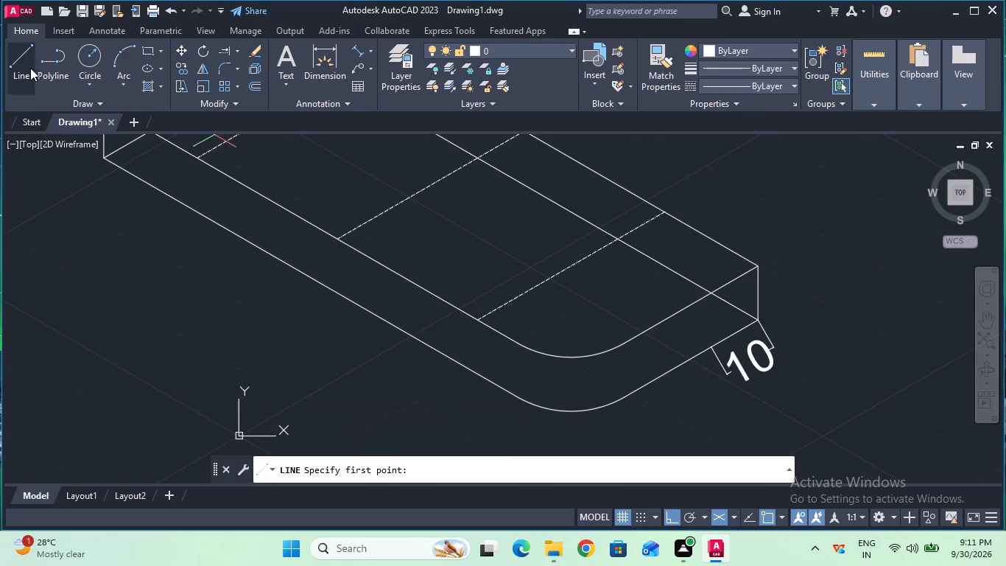
pyautogui.click(717, 365)
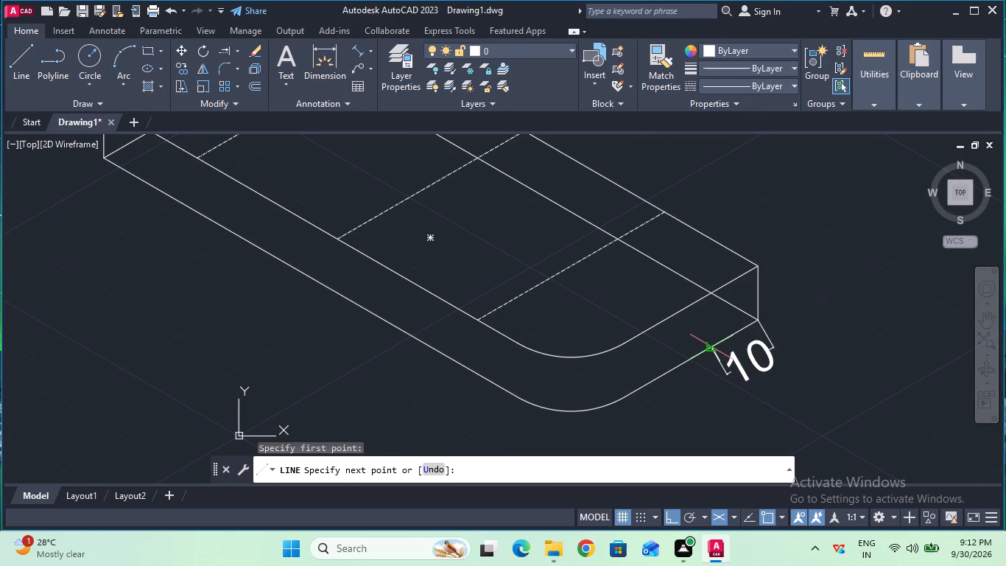
pyautogui.press('F8')
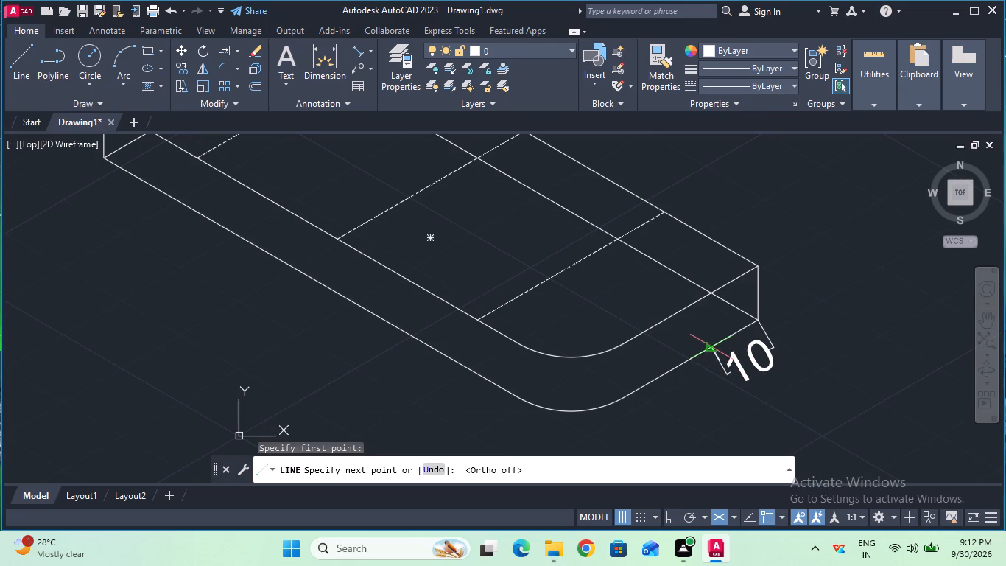
pyautogui.click(715, 349)
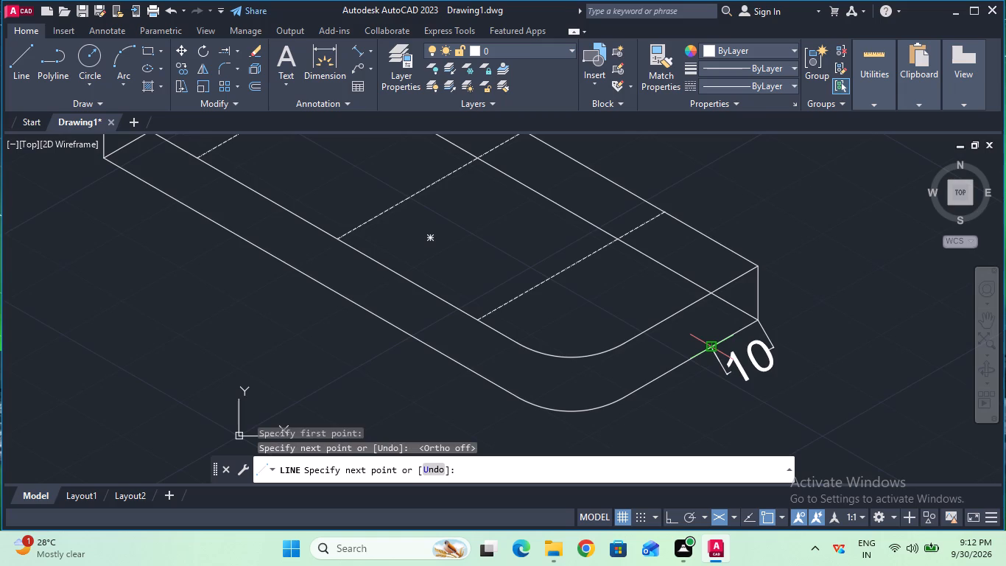
pyautogui.press('Escape')
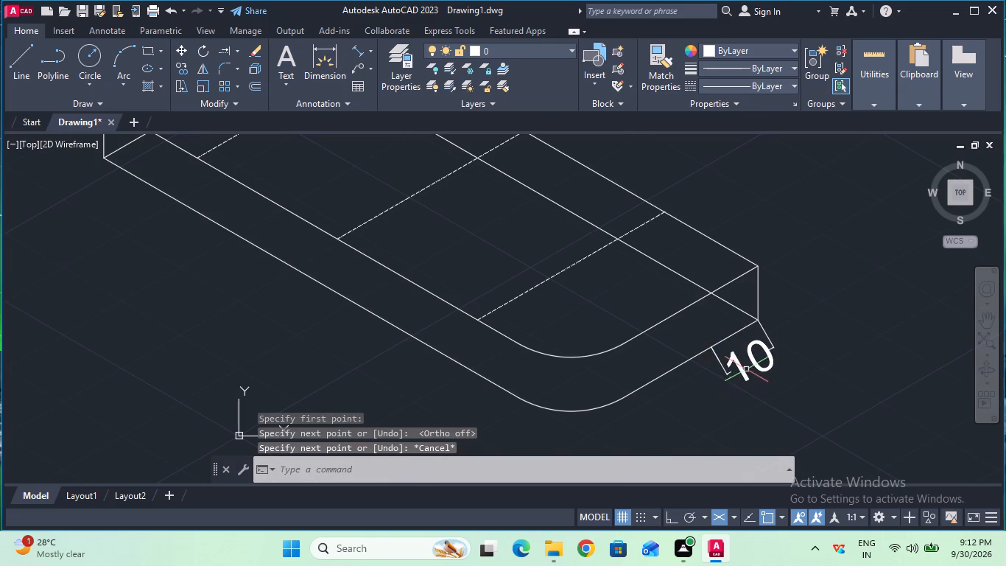
# Delete the 10 mm aligned dimension on the bottom short edge.
pyautogui.click(745, 351)
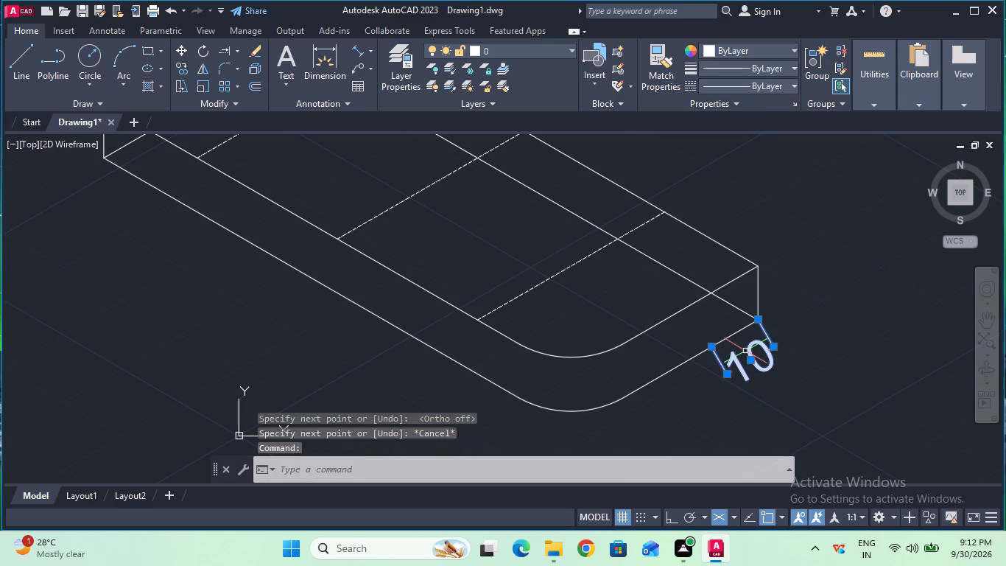
pyautogui.press('Delete')
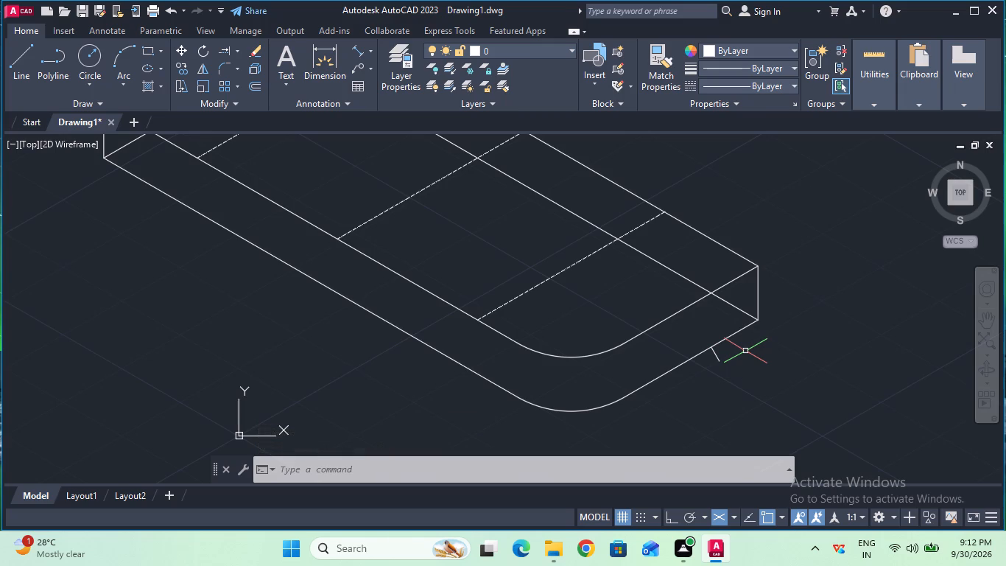
# With ortho on in the right isoplane, draw a line from the marked edge point 2 mm up and 20 mm parallel towards the rounded corner.
pyautogui.click(30, 73)
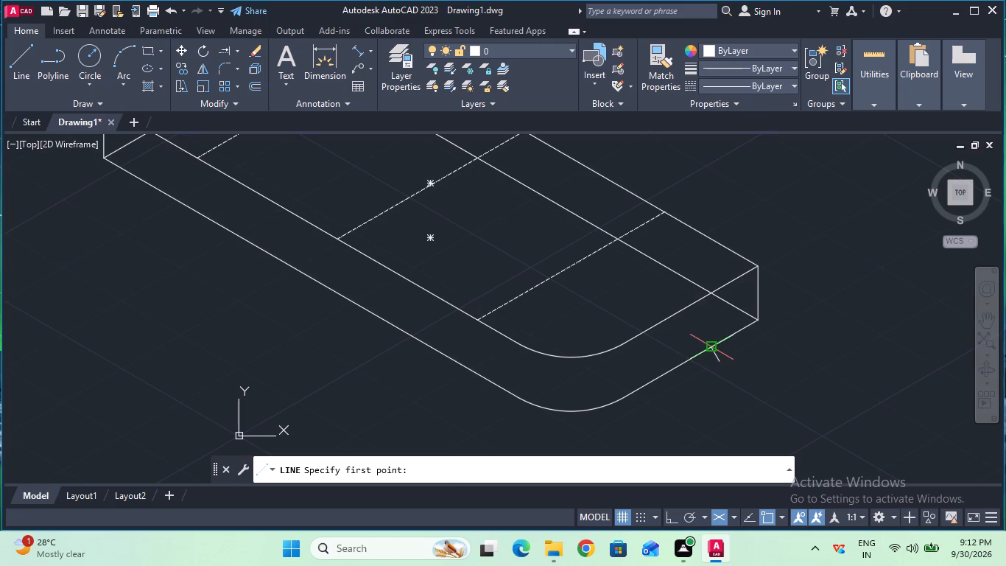
pyautogui.click(708, 346)
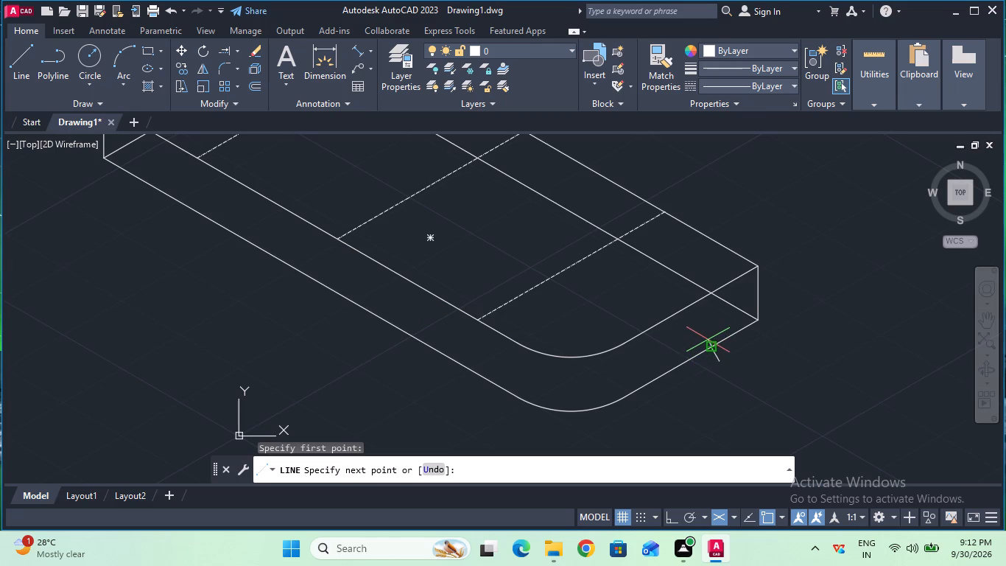
pyautogui.press('F8')
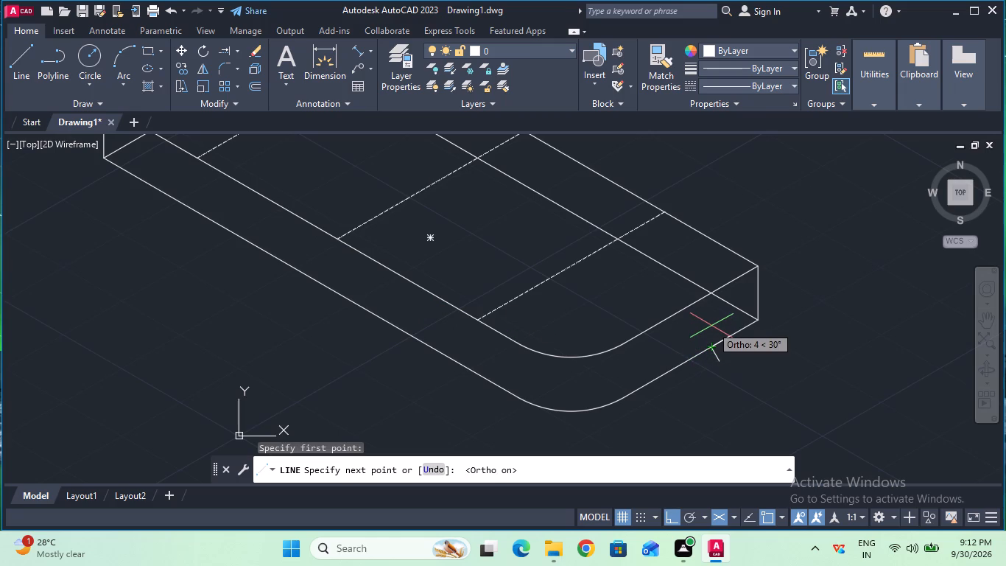
pyautogui.press('F5')
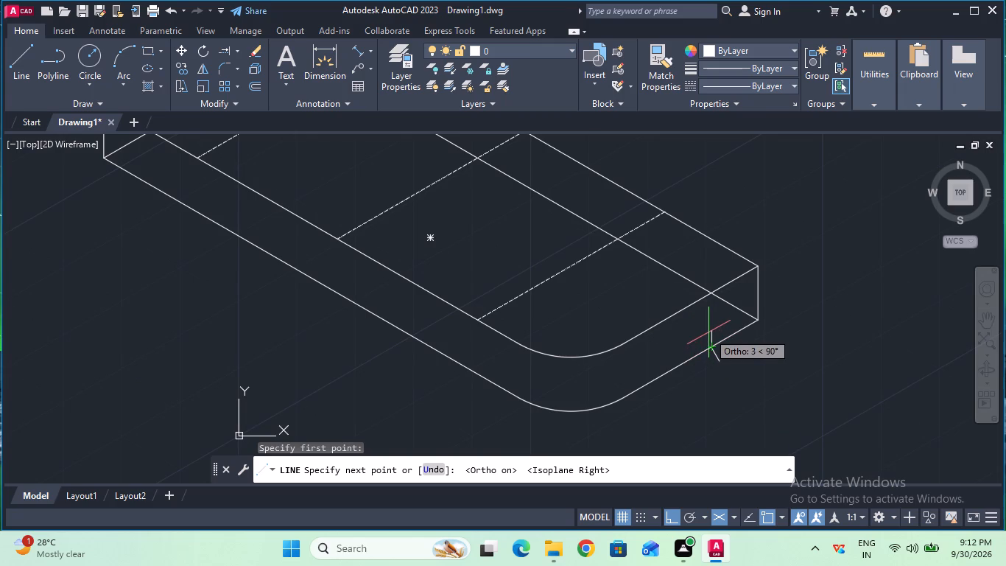
pyautogui.press('2')
pyautogui.press('Return')
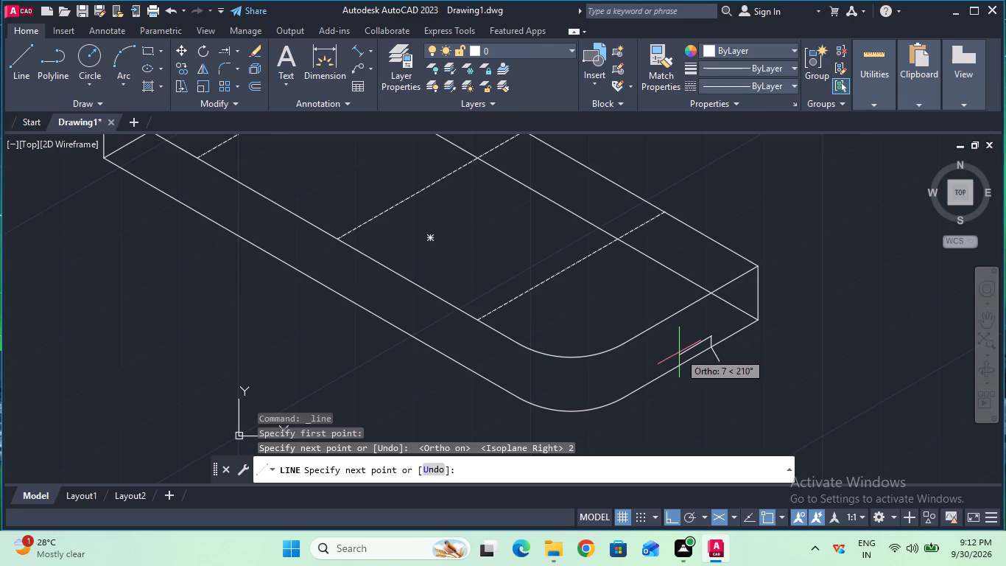
pyautogui.write('20')
pyautogui.press('Return')
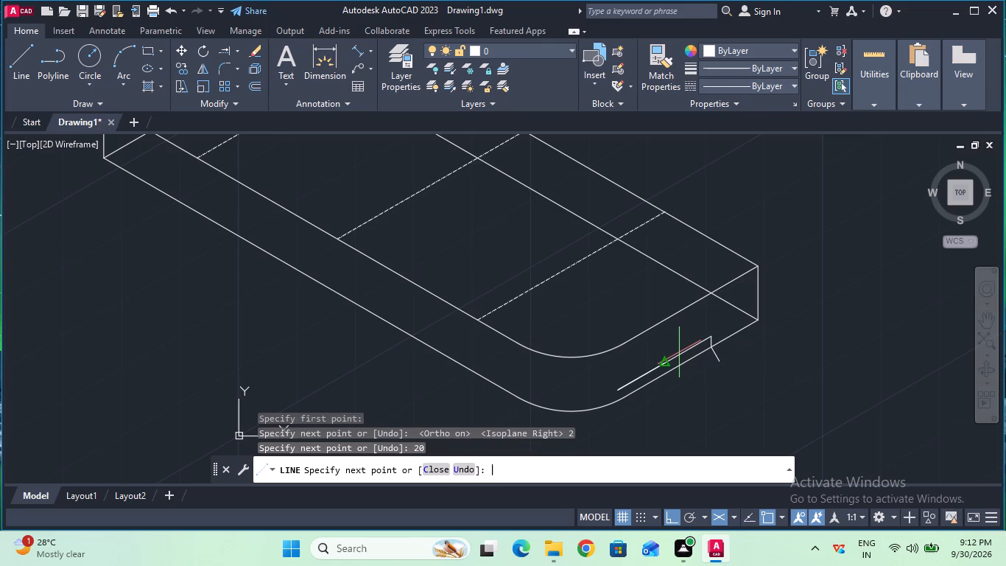
pyautogui.press('Escape')
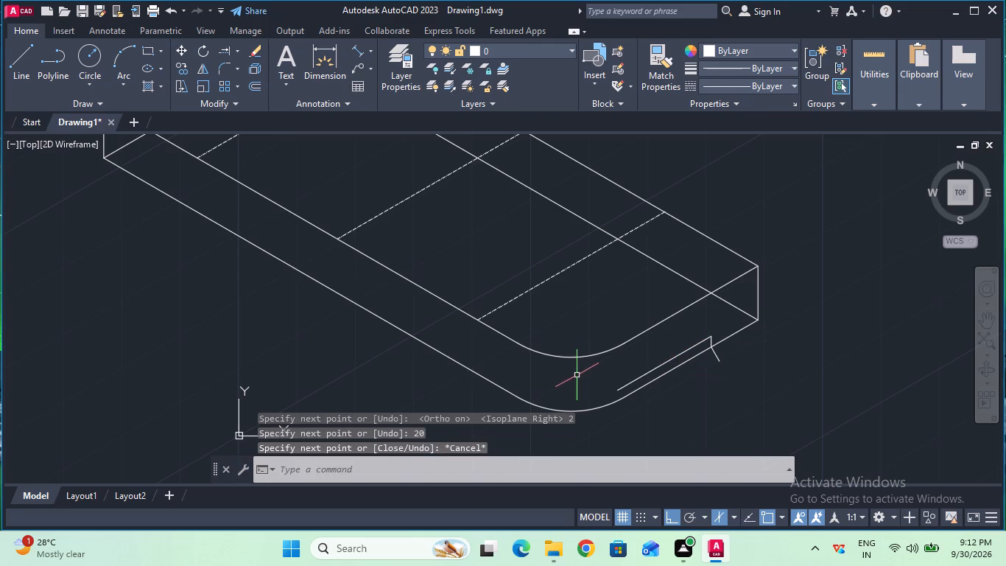
# In the left isoplane, draw a 2 mm vertical line down from the recess line's free end to the bottom edge.
pyautogui.click(27, 87)
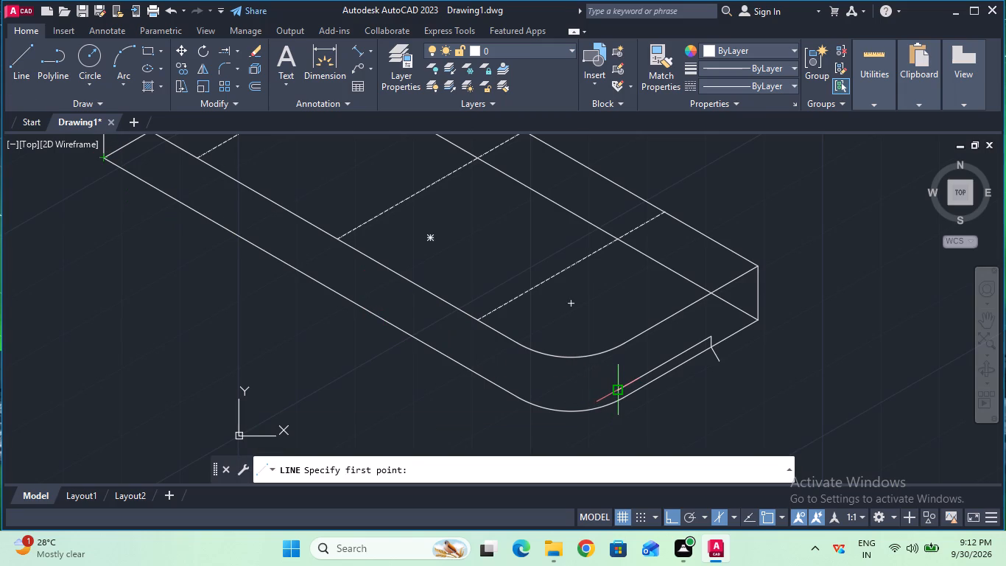
pyautogui.click(618, 389)
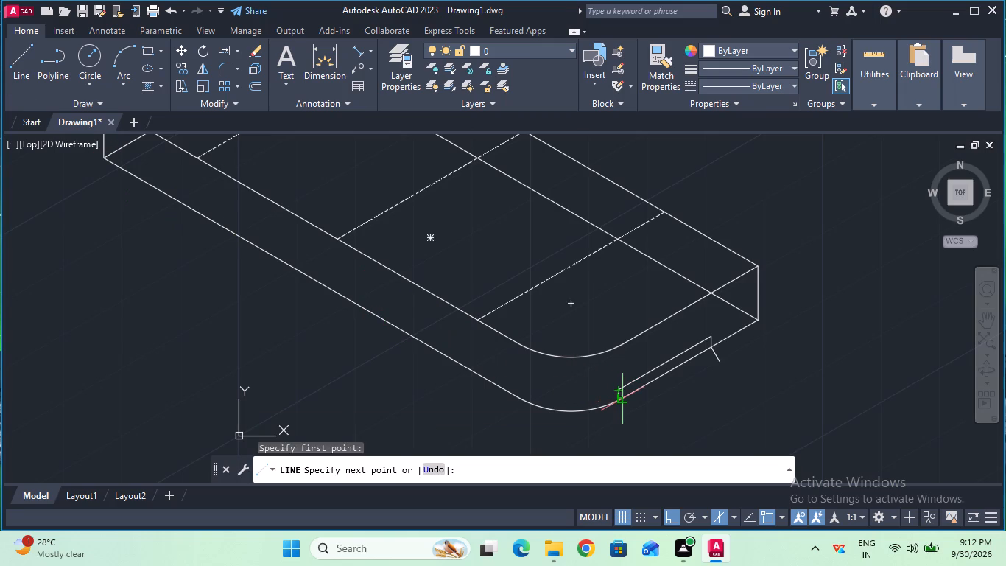
pyautogui.press('F5')
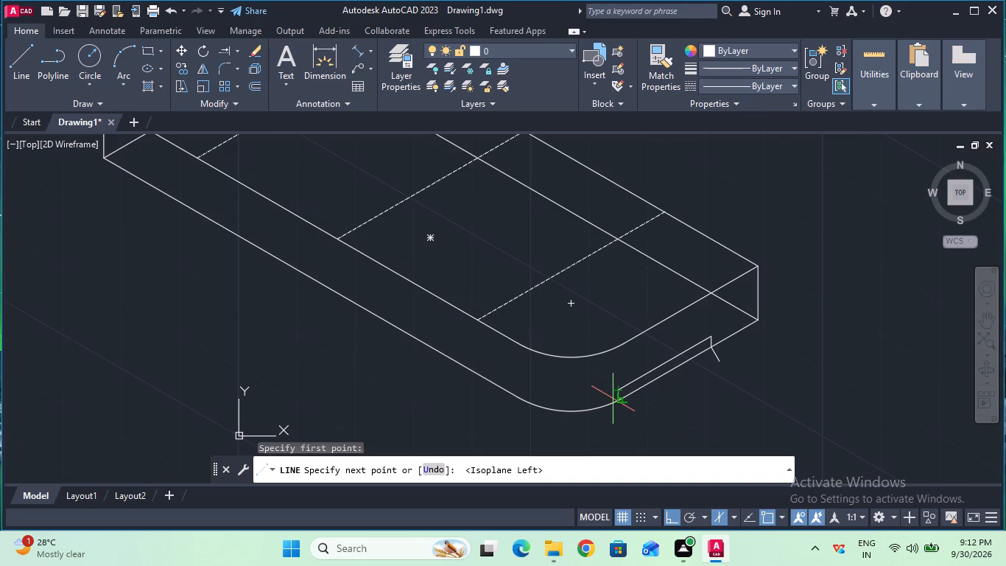
pyautogui.press('2')
pyautogui.press('Return')
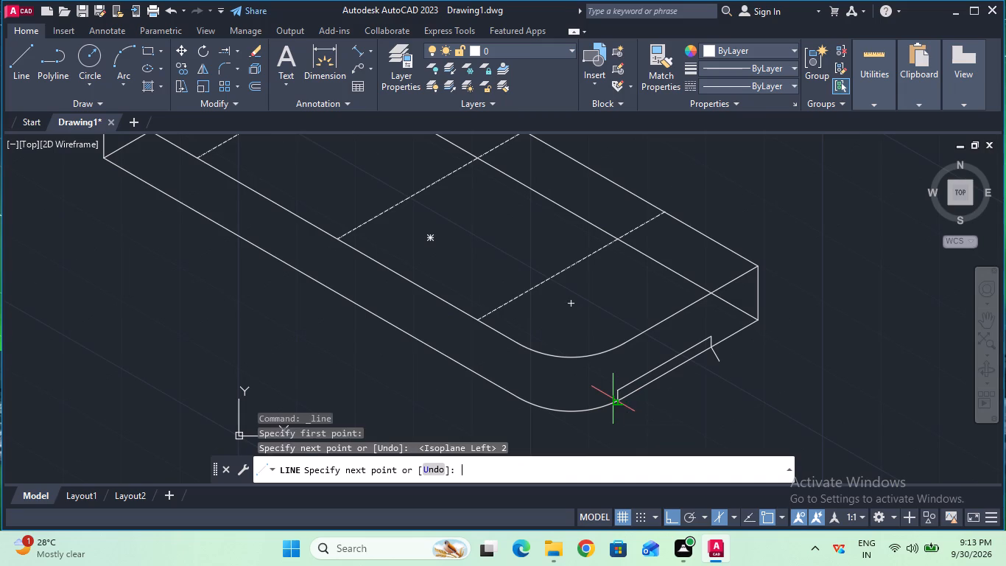
pyautogui.press('Escape')
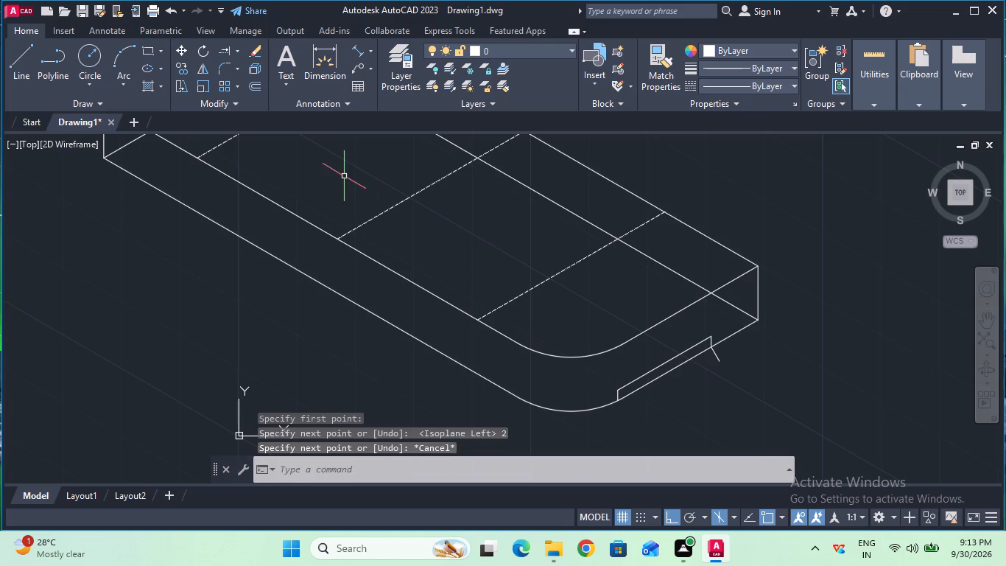
# Trim away the bottom short edge across the recess opening and the leftover slanted marker line.
pyautogui.click(235, 53)
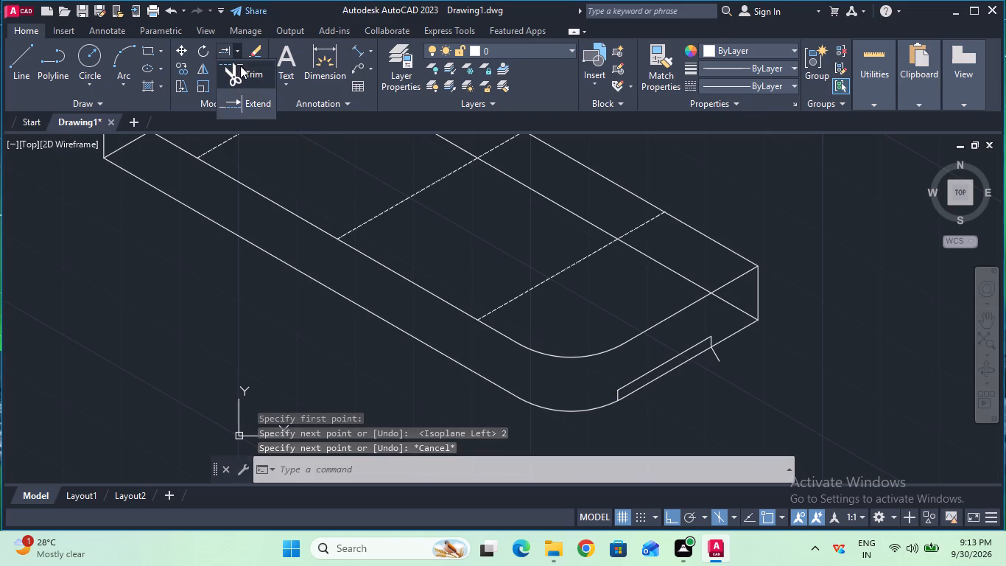
pyautogui.click(241, 67)
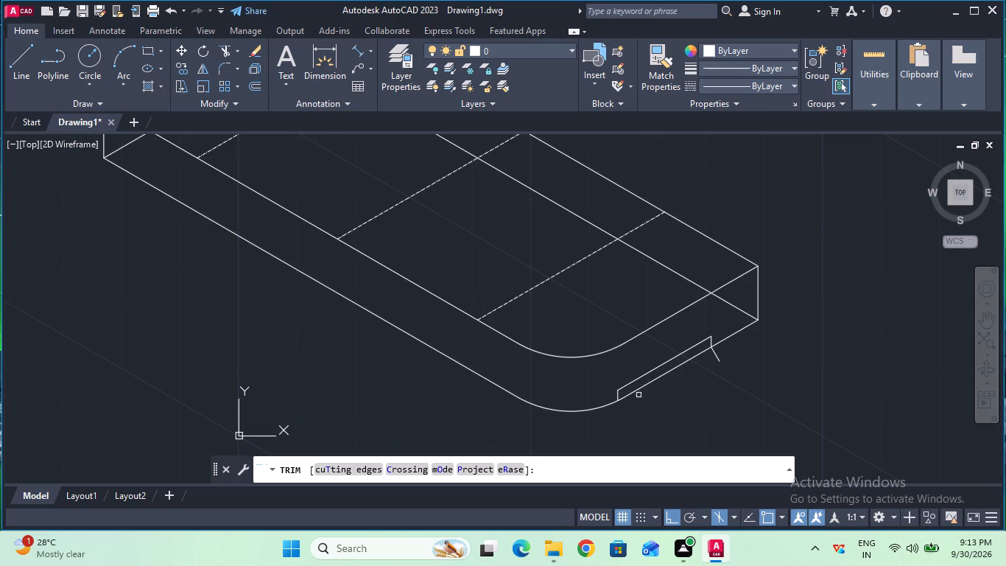
pyautogui.click(639, 388)
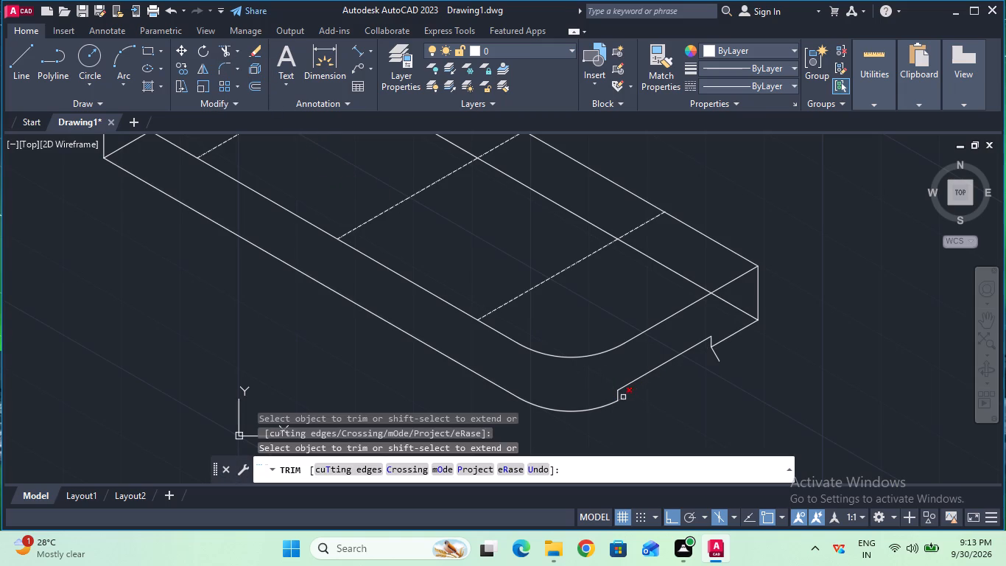
pyautogui.click(623, 397)
pyautogui.click(717, 354)
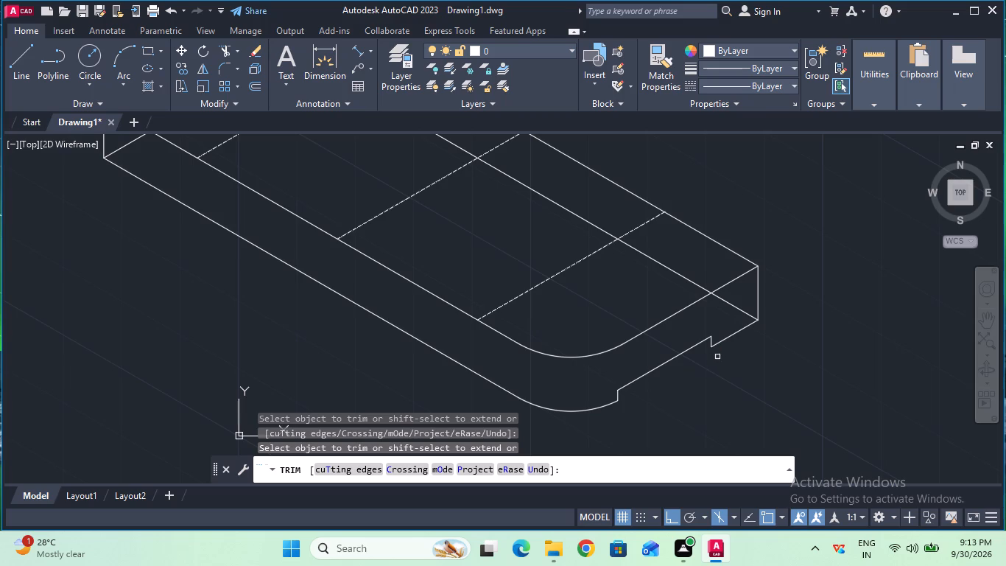
pyautogui.press('Escape')
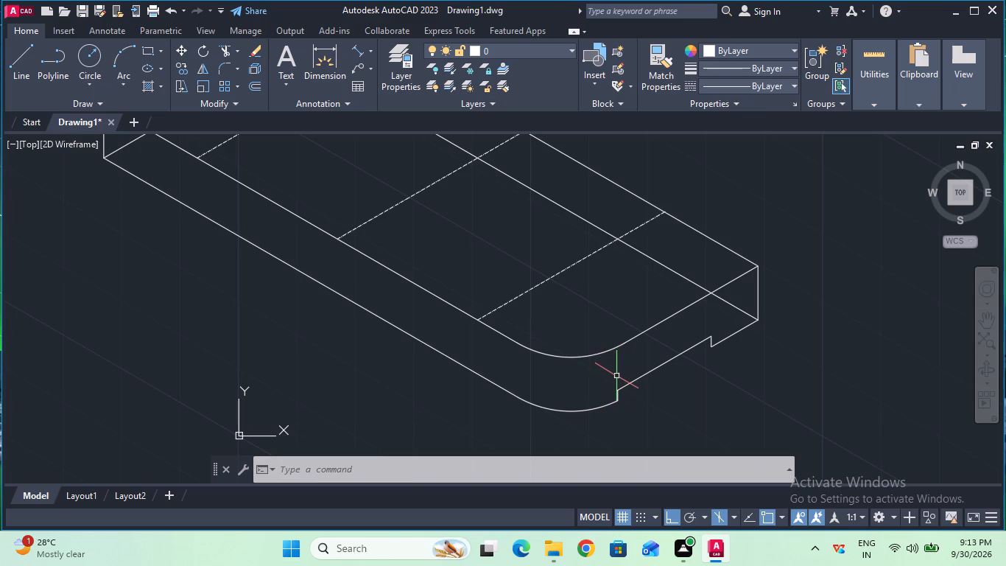
# Check the recess's vertical side and its long upper edge with trial aligned dimensions, without placing them.
pyautogui.keyDown('ctrl'); pyautogui.scroll(2, 616, 376); pyautogui.keyUp('ctrl')
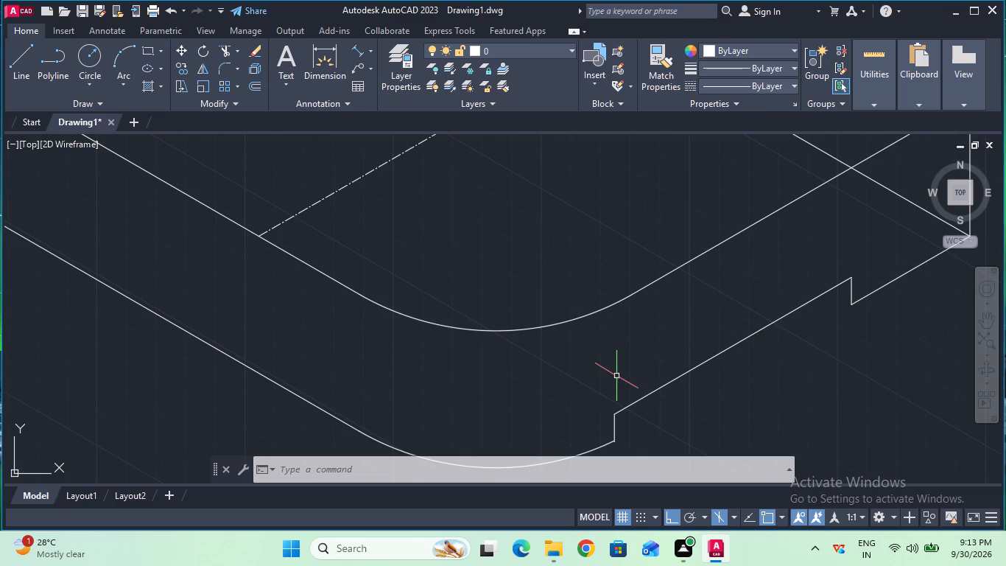
pyautogui.click(362, 49)
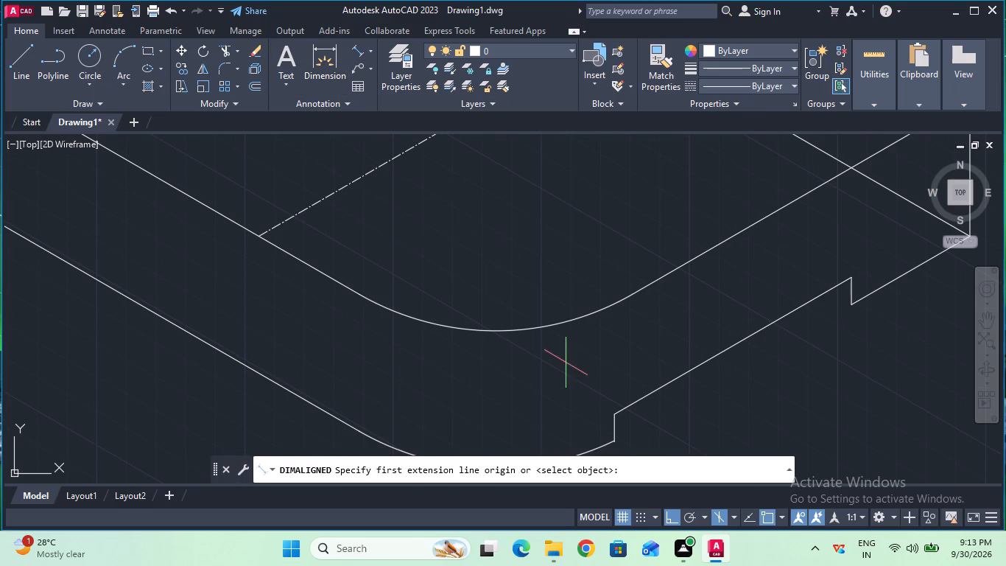
pyautogui.click(614, 421)
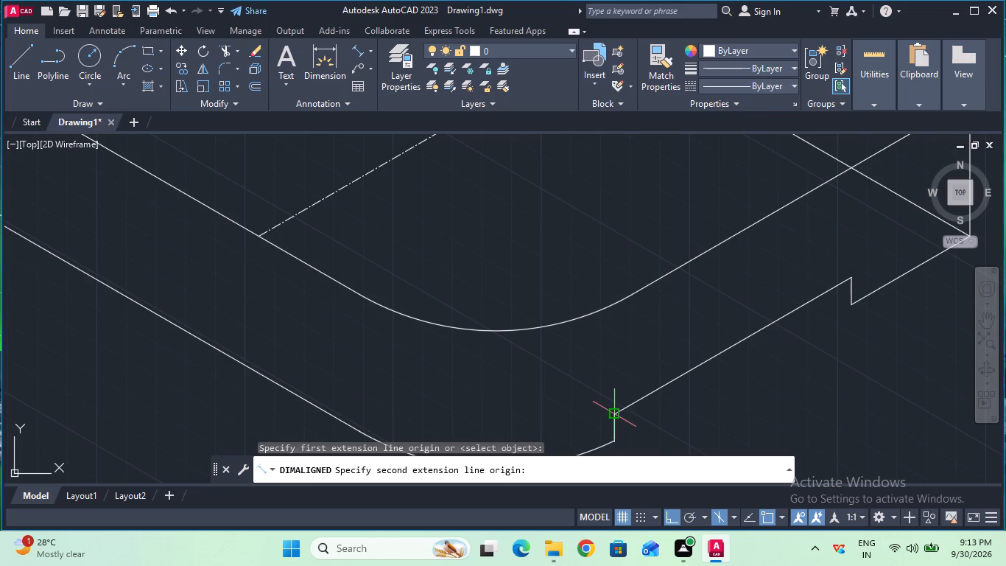
pyautogui.click(614, 412)
pyautogui.press('Escape')
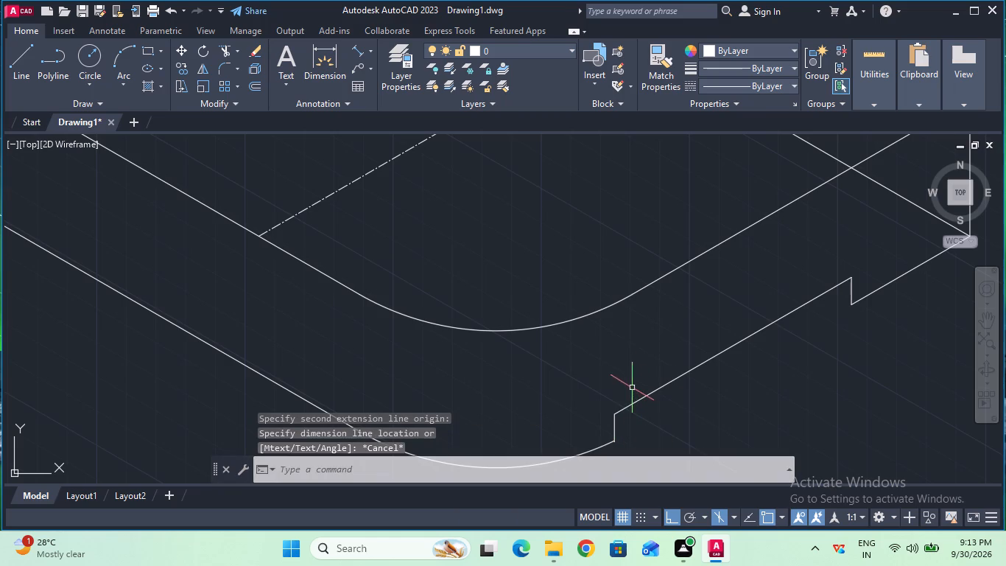
pyautogui.click(364, 52)
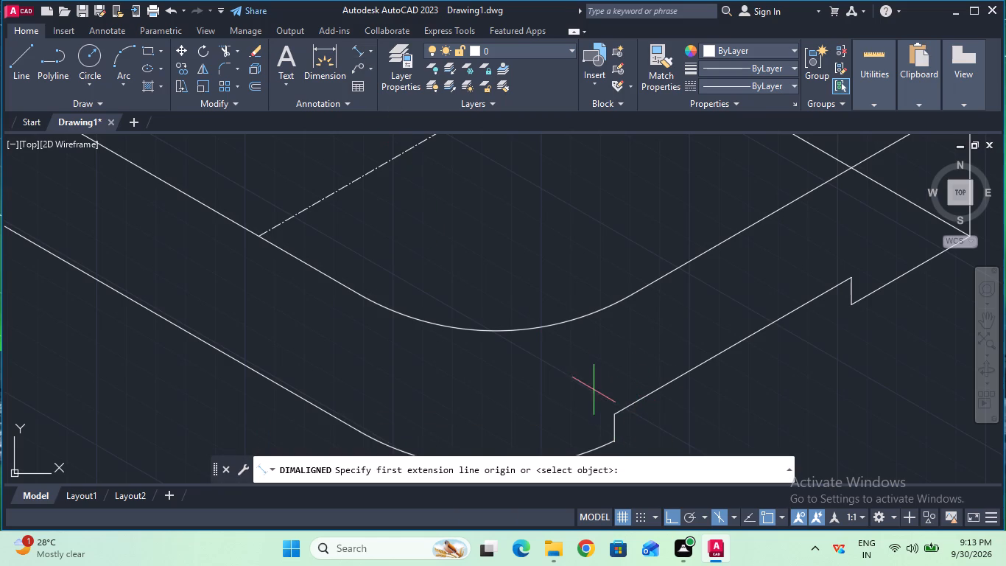
pyautogui.click(616, 413)
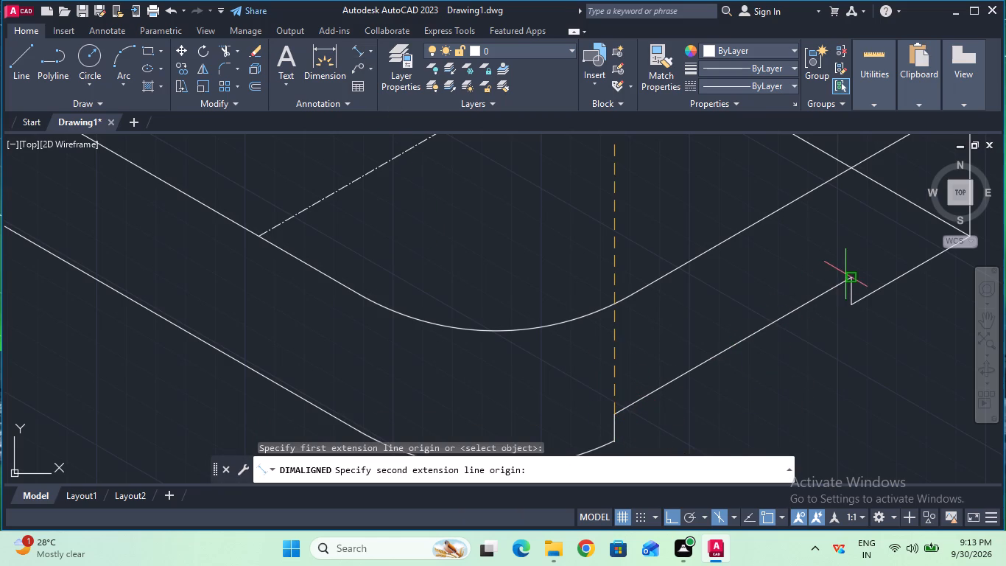
pyautogui.click(854, 276)
pyautogui.press('Escape')
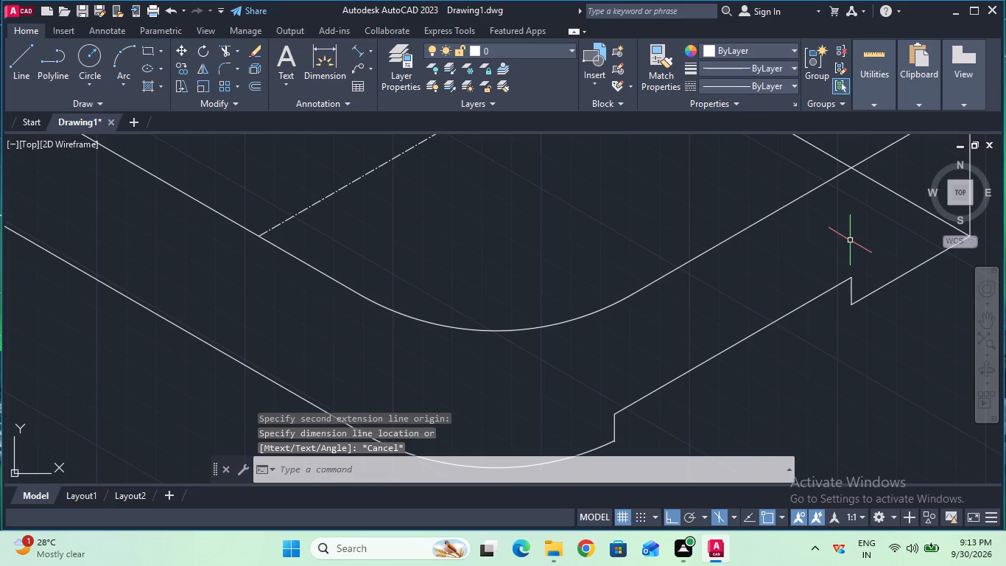
# Create a lengthwise centerline between the two long edges of the plate's top face.
pyautogui.keyDown('ctrl'); pyautogui.scroll(-2, 552, 224); pyautogui.keyUp('ctrl')
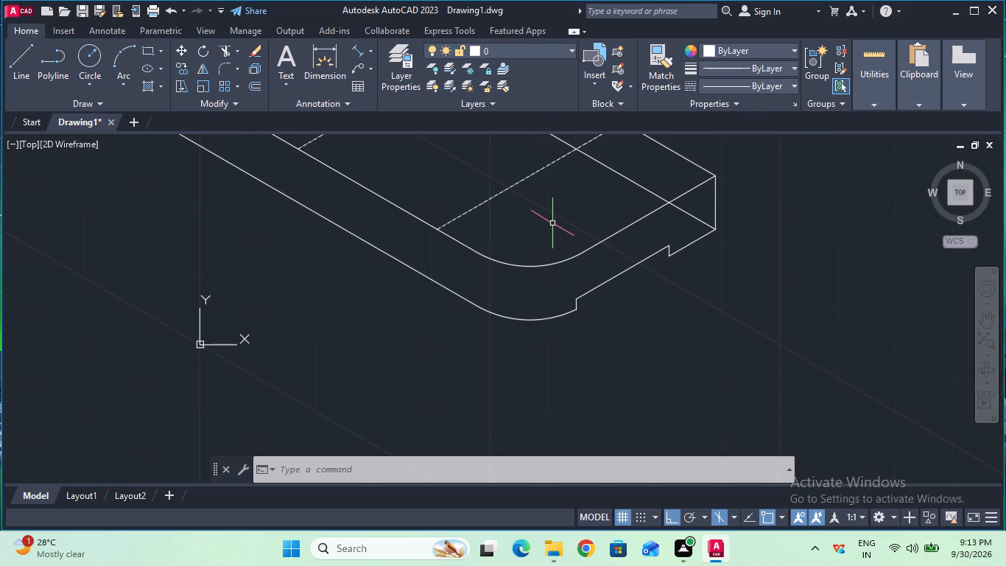
pyautogui.click(983, 317)
pyautogui.moveTo(491, 205); pyautogui.dragTo(583, 371)
pyautogui.press('Escape')
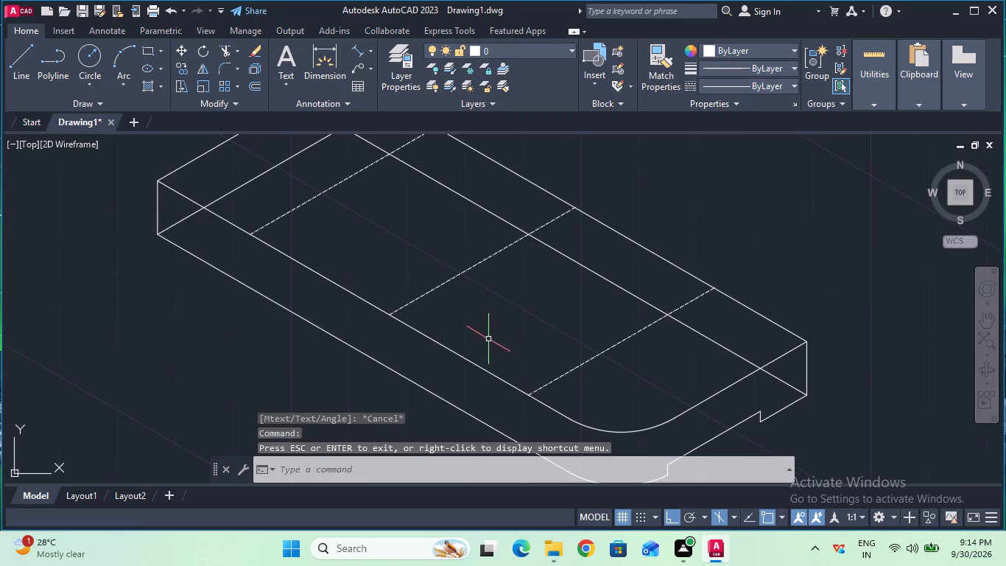
pyautogui.keyDown('ctrl'); pyautogui.scroll(-1, 479, 336); pyautogui.keyUp('ctrl')
pyautogui.write('cl')
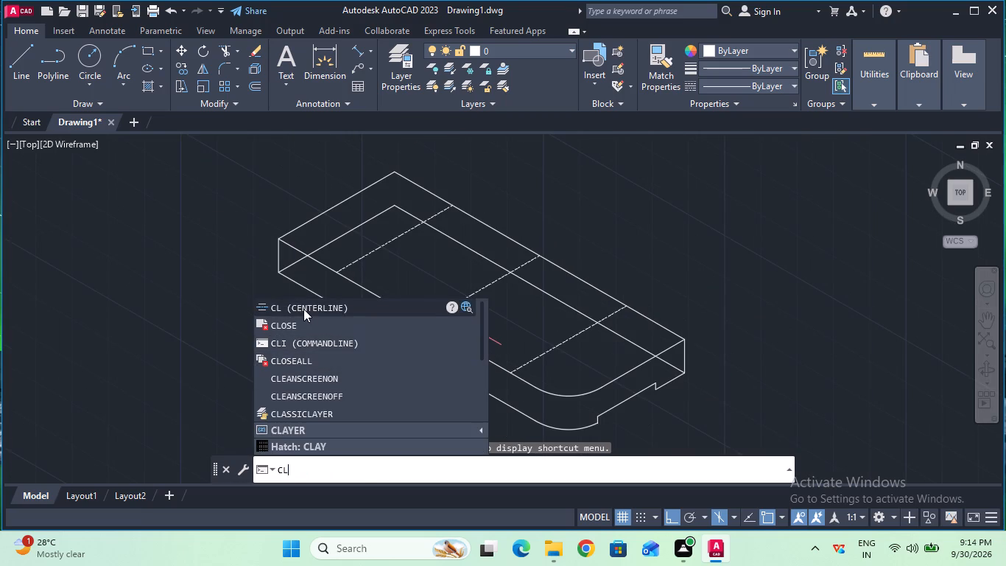
pyautogui.click(303, 309)
pyautogui.click(415, 317)
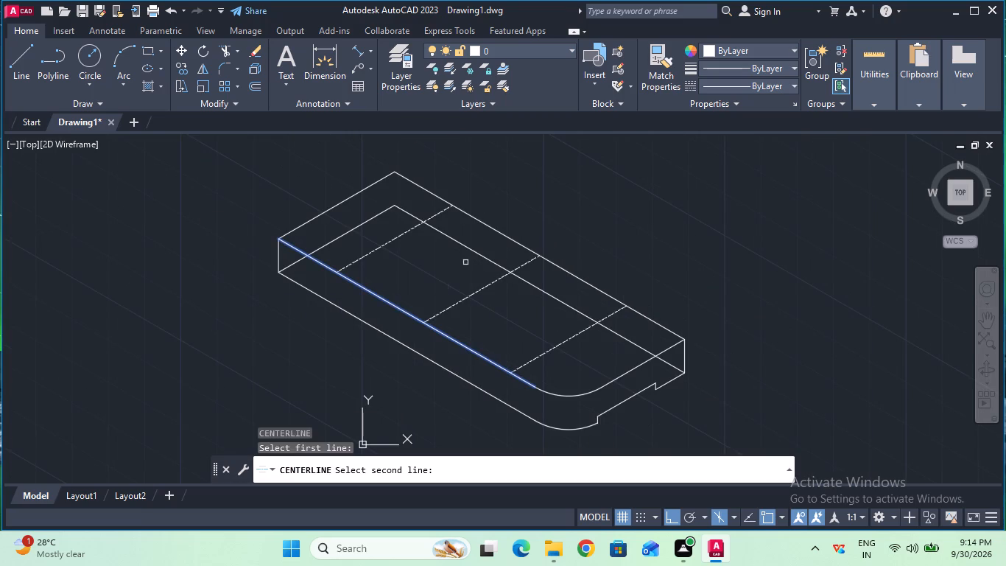
pyautogui.click(503, 231)
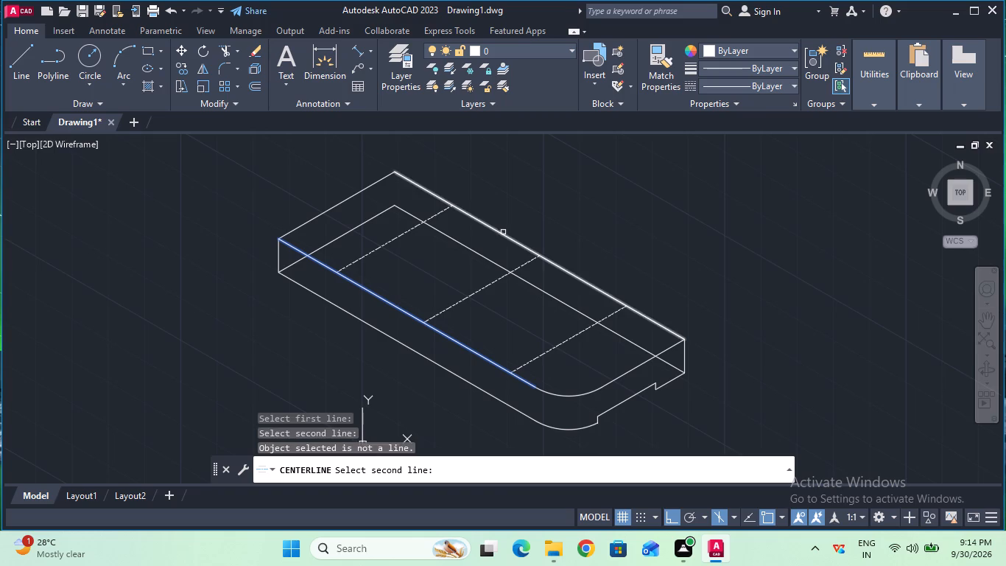
pyautogui.click(502, 235)
pyautogui.press('Escape')
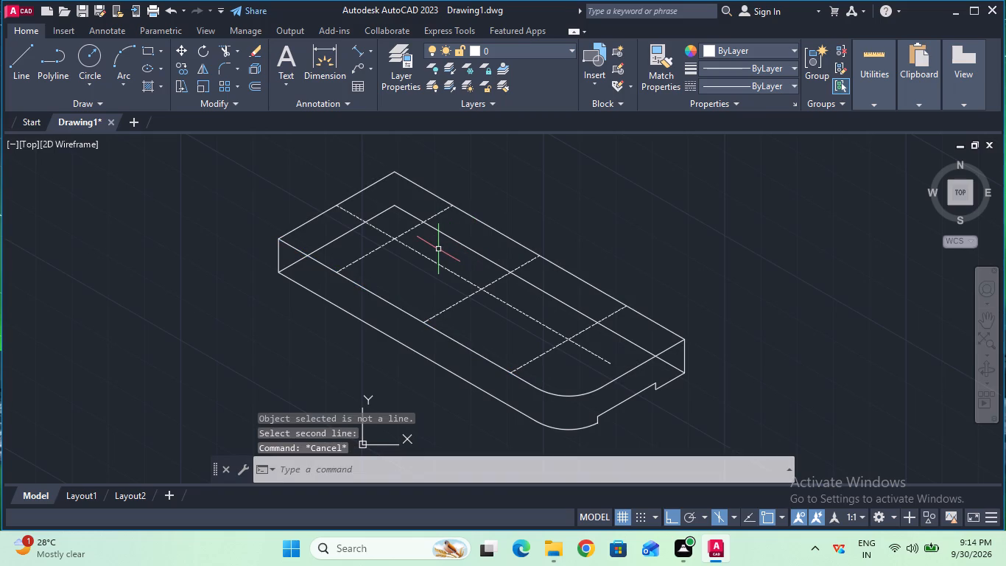
# Explode the new lengthwise centerline.
pyautogui.click(436, 262)
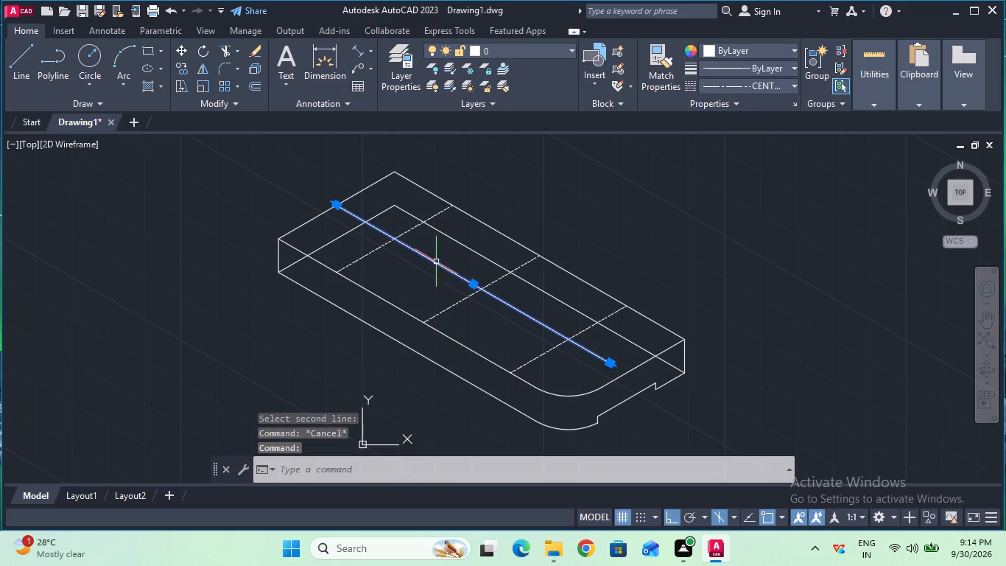
pyautogui.write('ex')
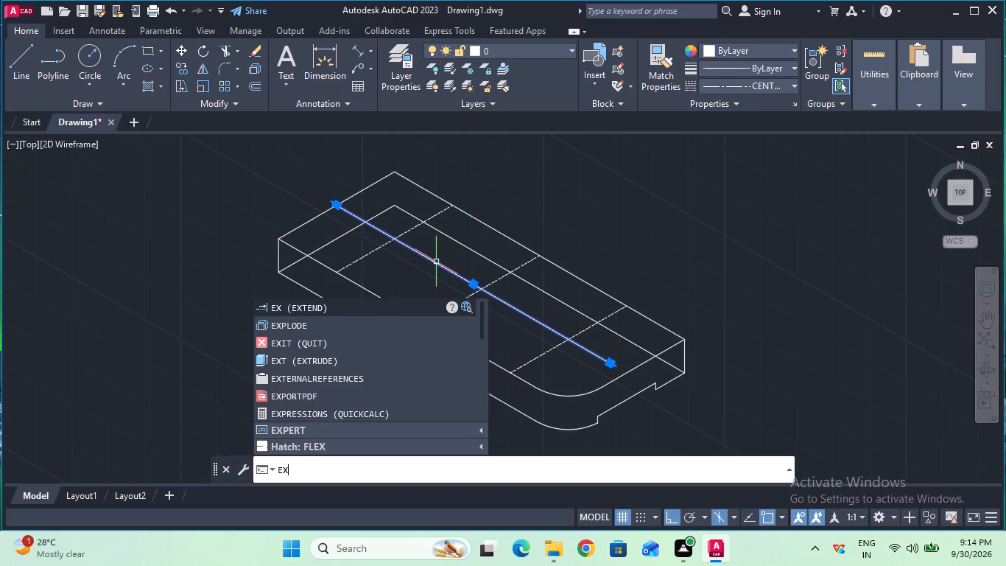
pyautogui.click(374, 322)
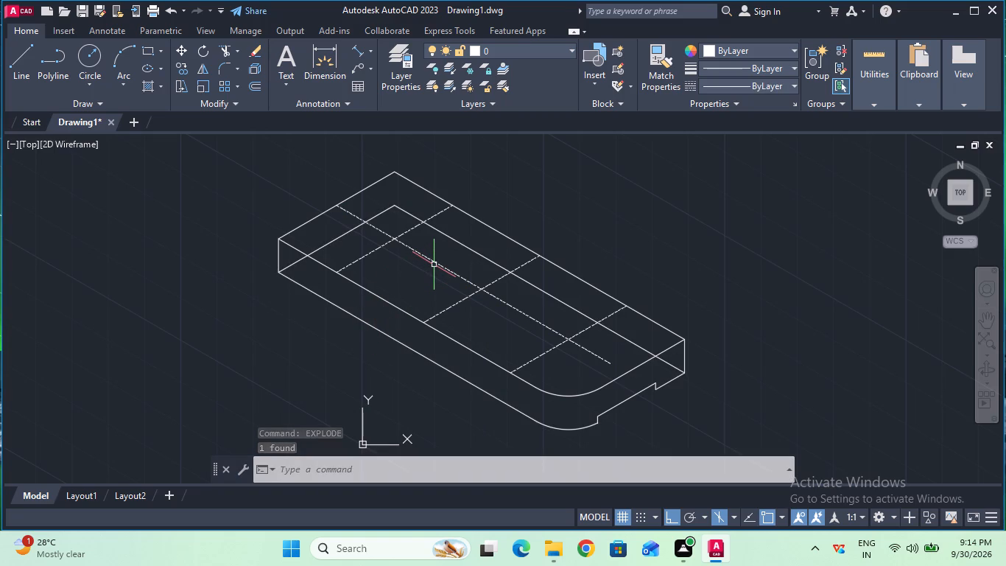
# Extend the lengthwise centerline to the top face's short edge at the rounded end.
pyautogui.click(235, 46)
pyautogui.click(245, 94)
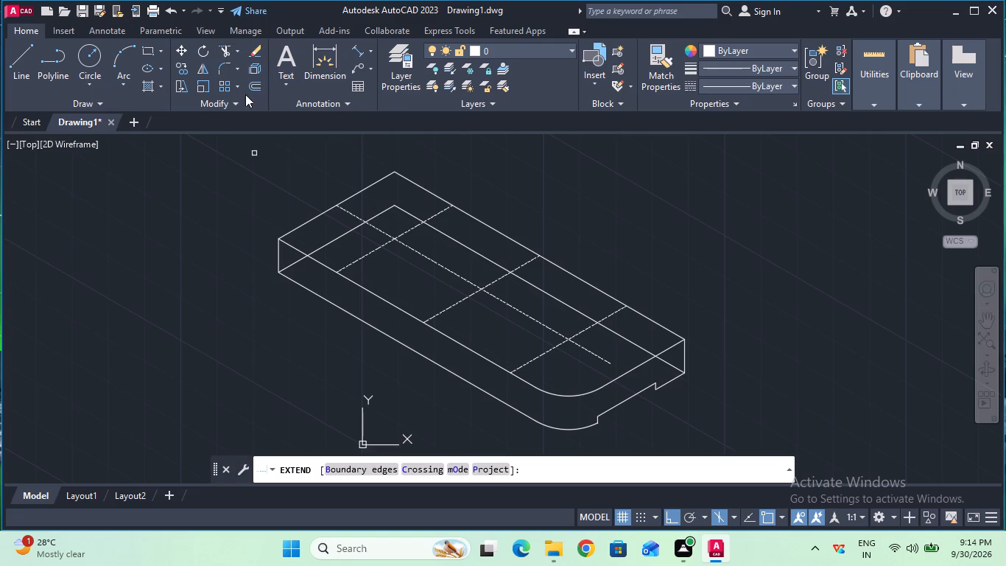
pyautogui.click(530, 317)
pyautogui.press('Escape')
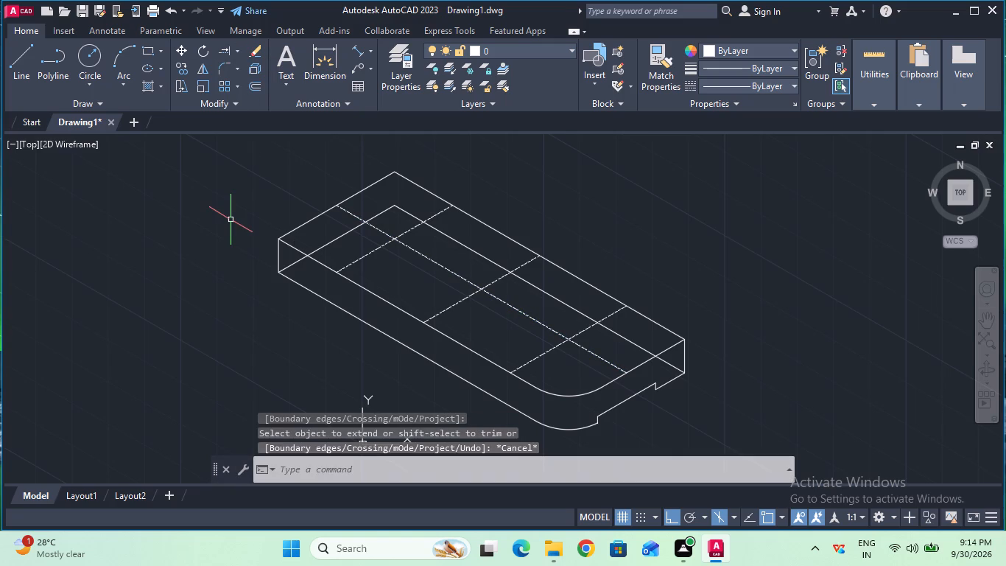
# Trim away all segments of the plate's hidden bottom back edges, both the short one and the long one.
pyautogui.click(239, 55)
pyautogui.click(241, 75)
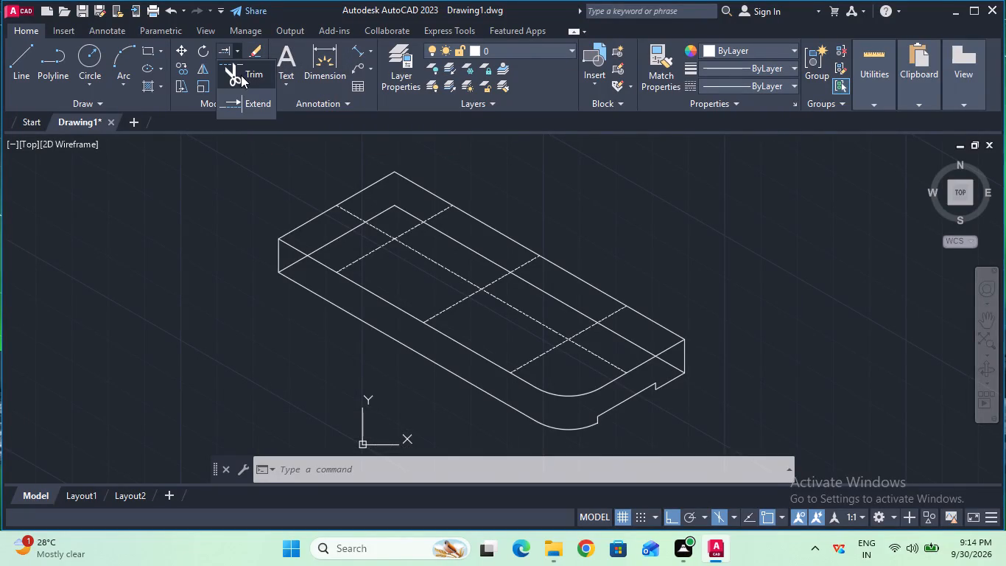
pyautogui.click(326, 243)
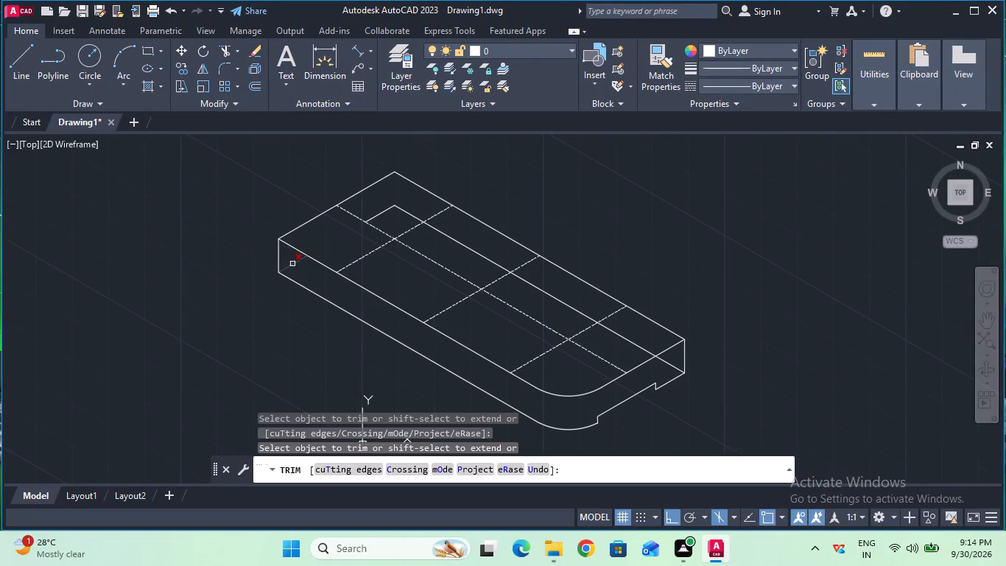
pyautogui.click(292, 264)
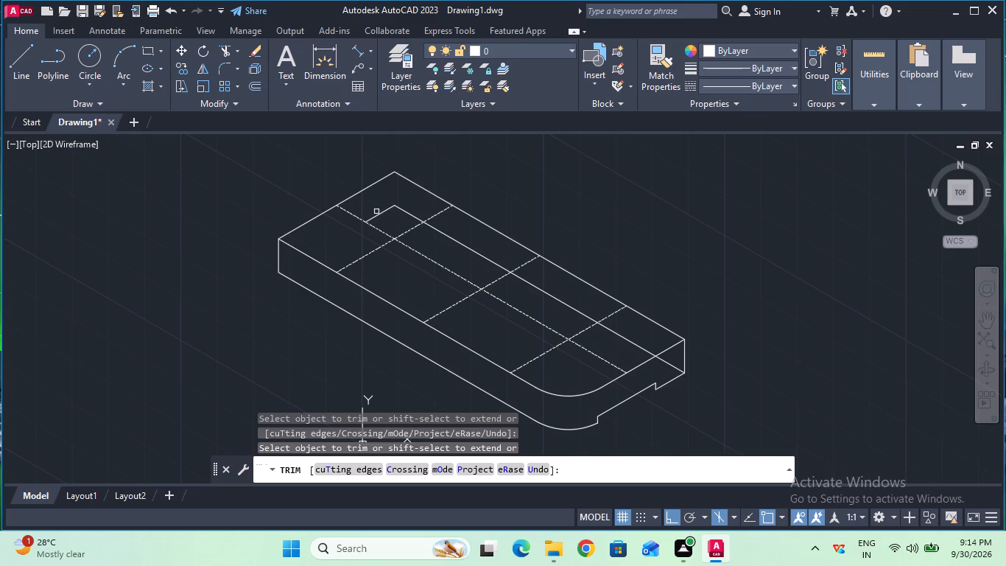
pyautogui.click(379, 213)
pyautogui.click(402, 208)
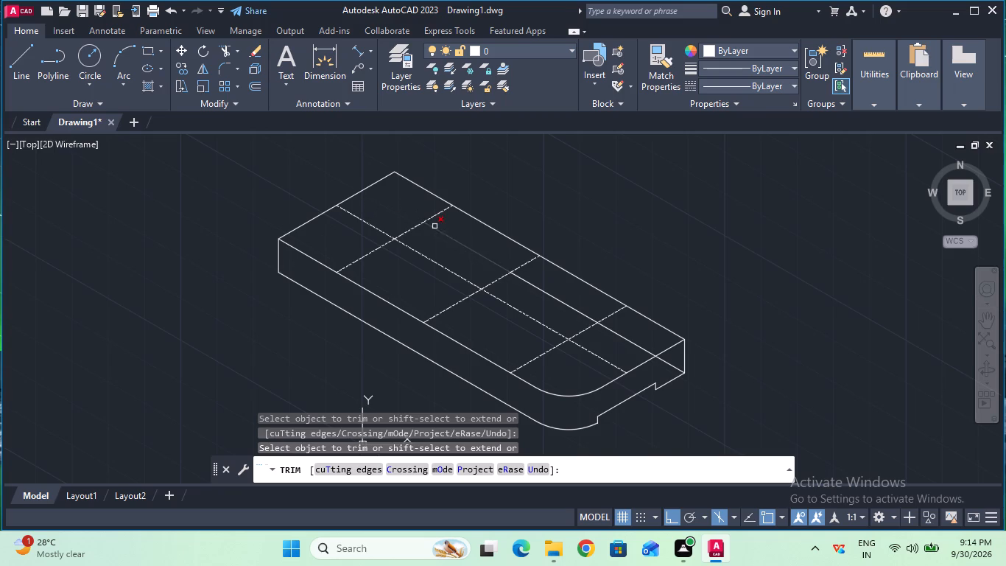
pyautogui.click(440, 233)
pyautogui.click(574, 310)
pyautogui.click(623, 338)
pyautogui.click(678, 366)
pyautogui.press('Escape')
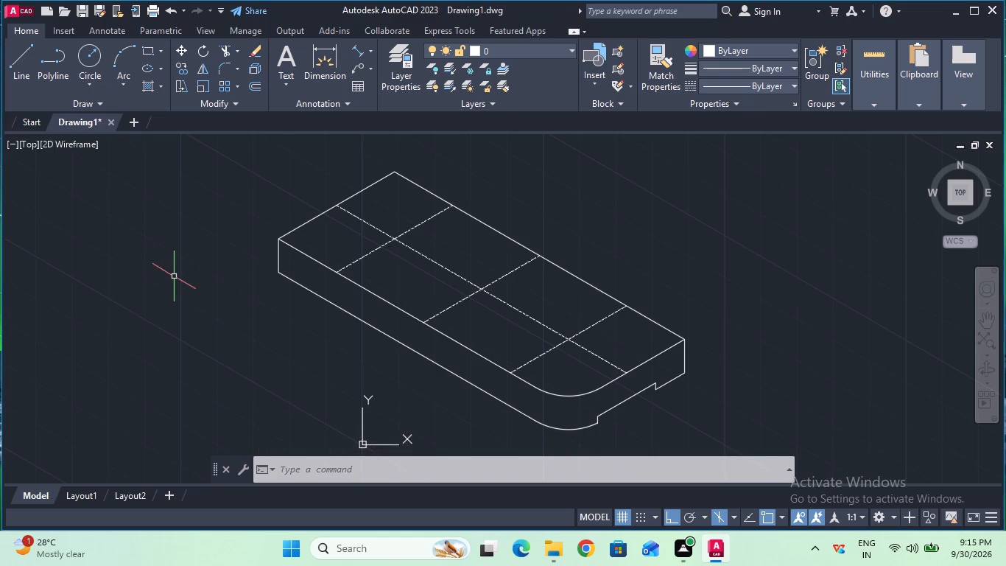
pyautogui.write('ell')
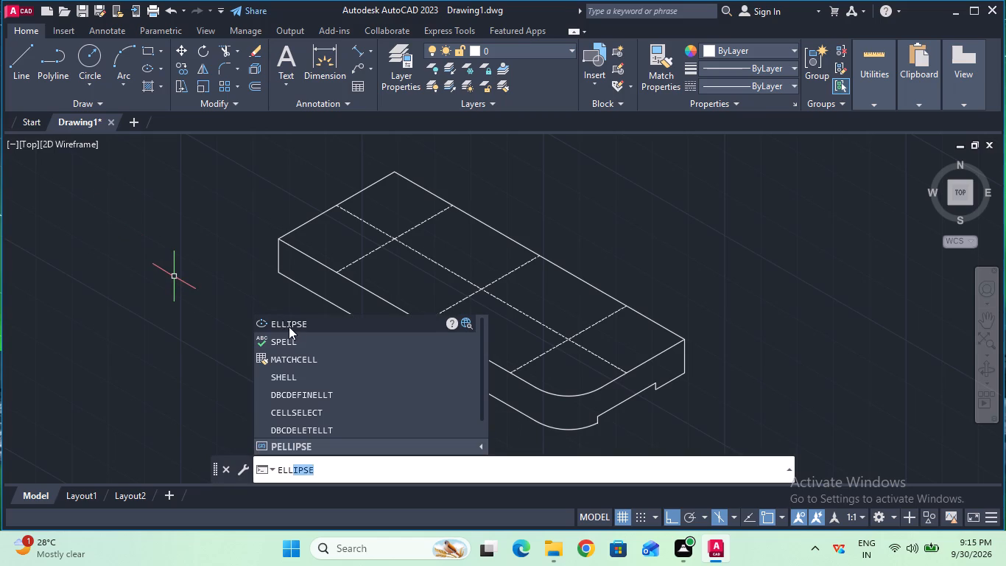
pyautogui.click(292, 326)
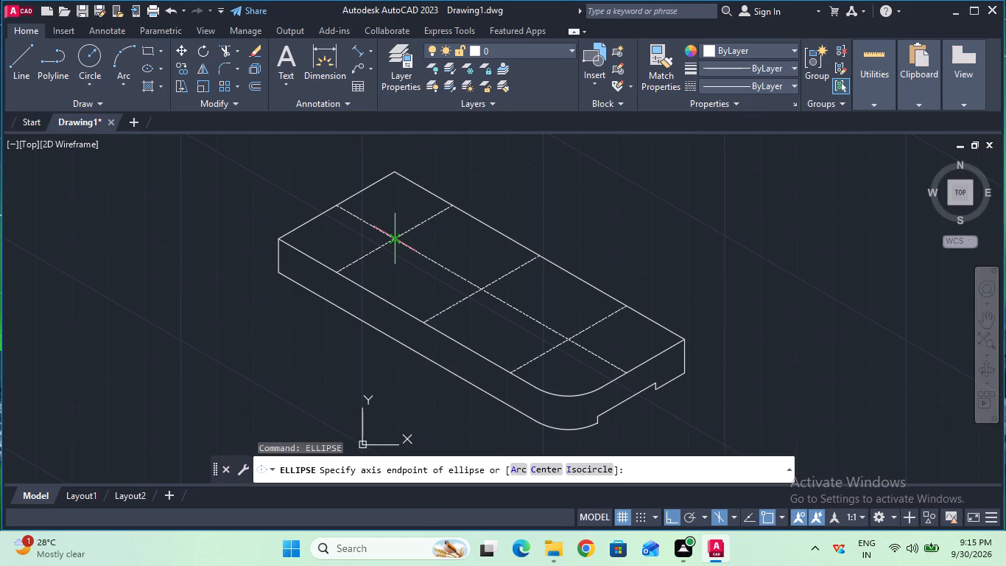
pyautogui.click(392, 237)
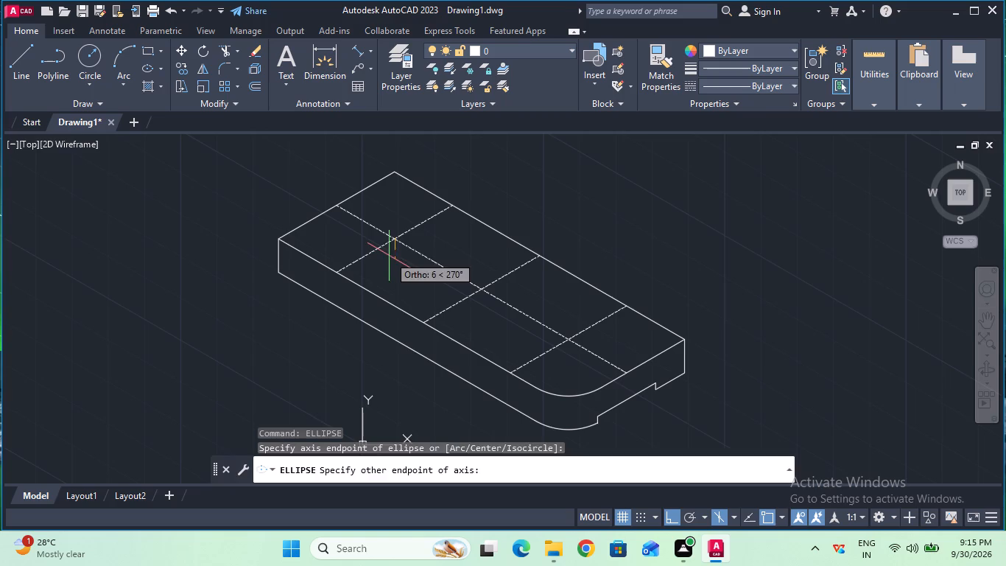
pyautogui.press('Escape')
# Draw a radius 5 isocircle in the top isoplane, centred on the centerline intersection nearest the plate's square end.
pyautogui.write('ell')
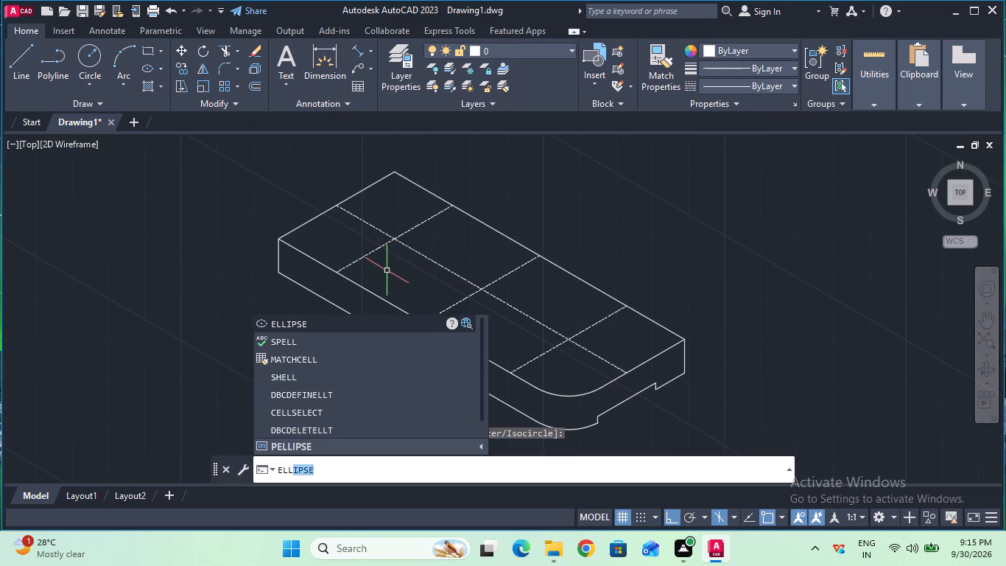
pyautogui.click(356, 318)
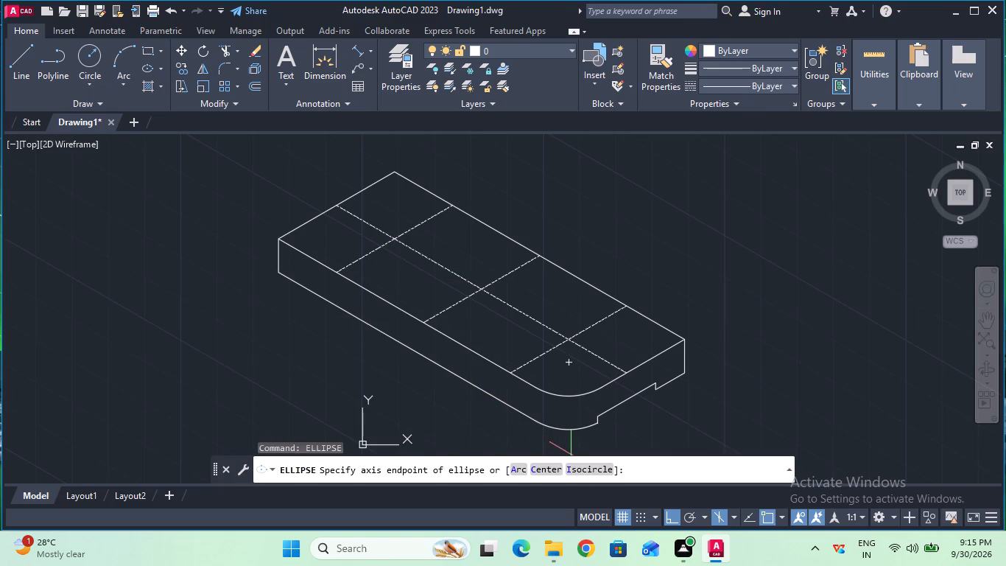
pyautogui.click(586, 469)
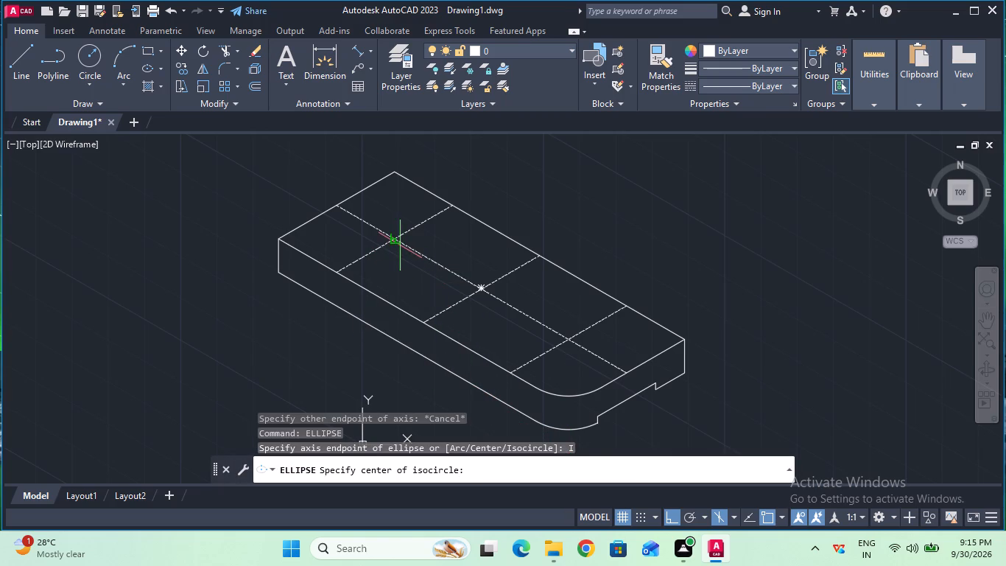
pyautogui.click(394, 241)
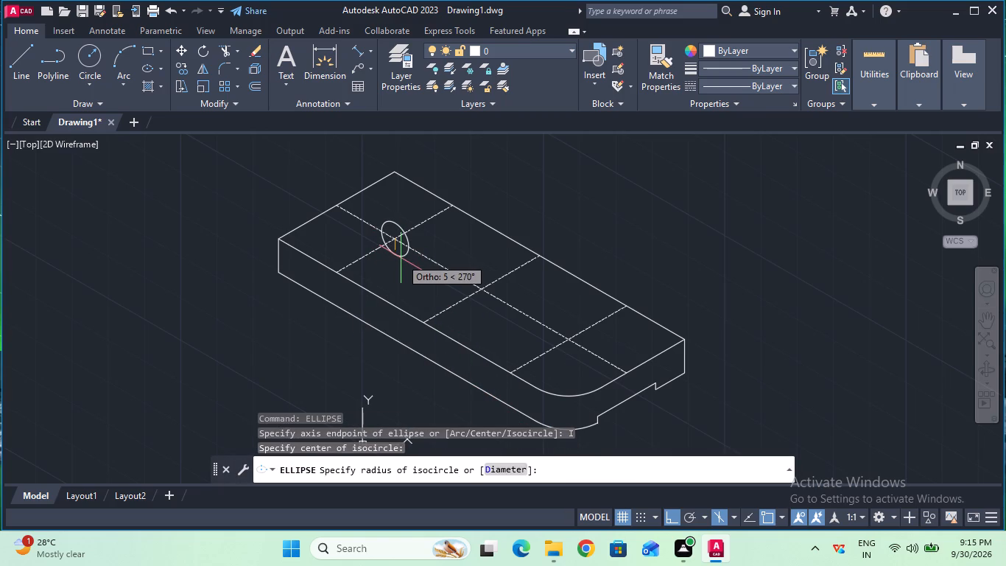
pyautogui.press('F5')
pyautogui.press('5')
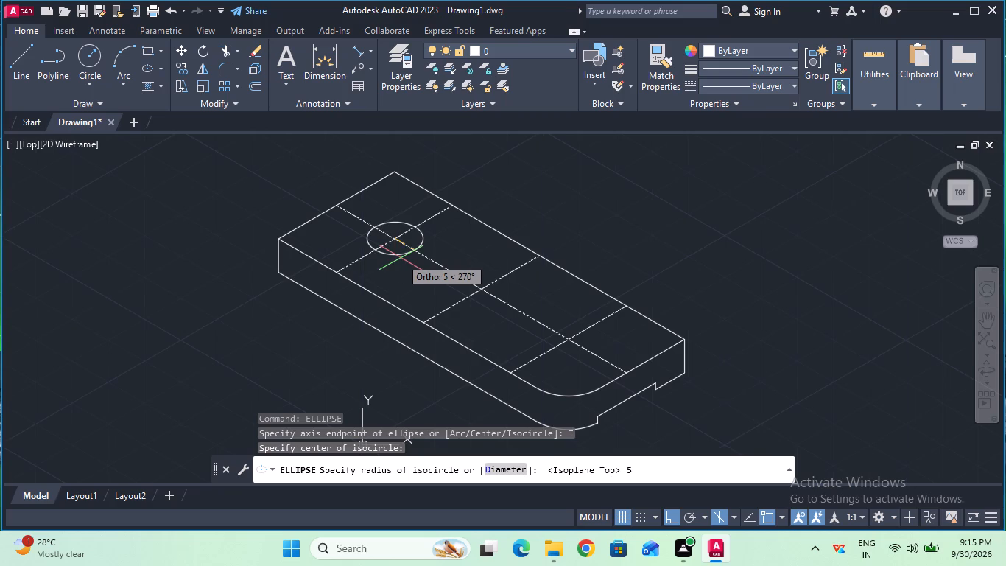
pyautogui.press('Return')
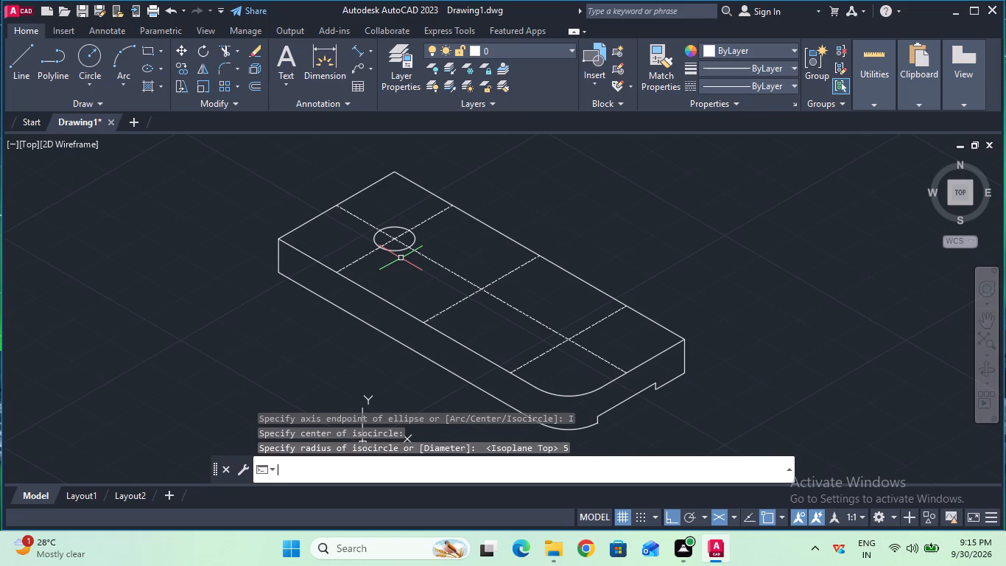
# Copy the isocircle from its centre to the centerline intersection nearest the plate's rounded end.
pyautogui.click(179, 72)
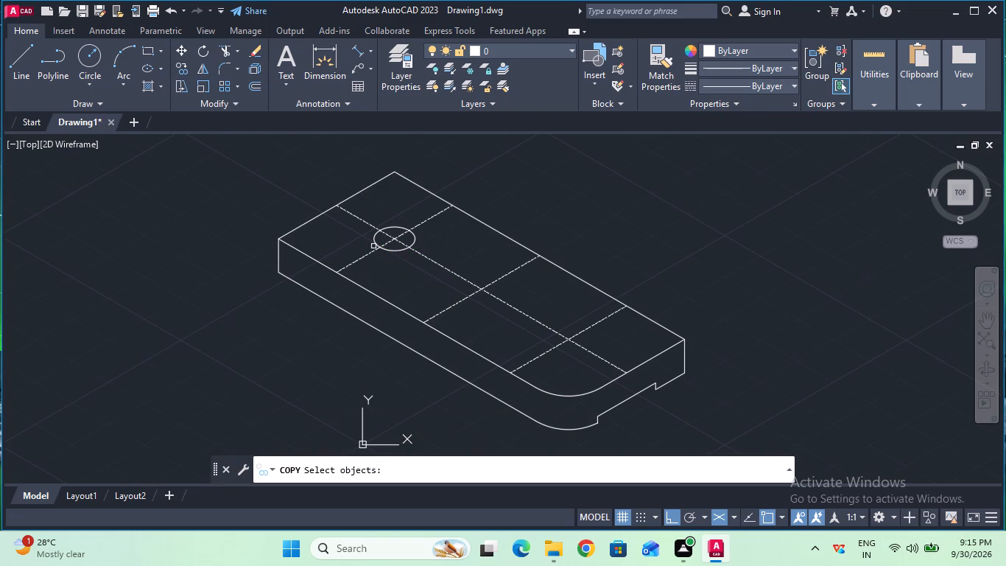
pyautogui.click(373, 240)
pyautogui.press('Return')
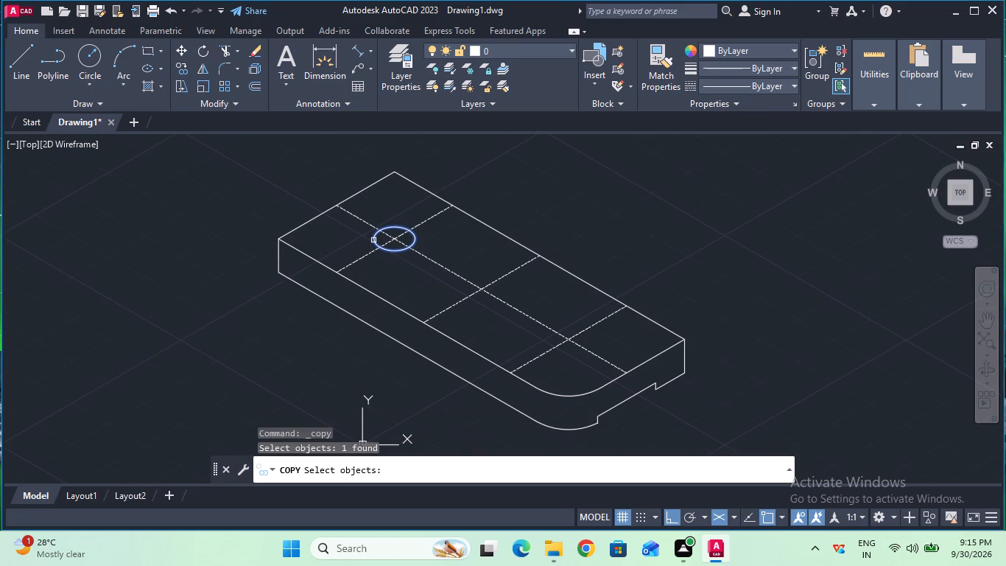
pyautogui.click(395, 240)
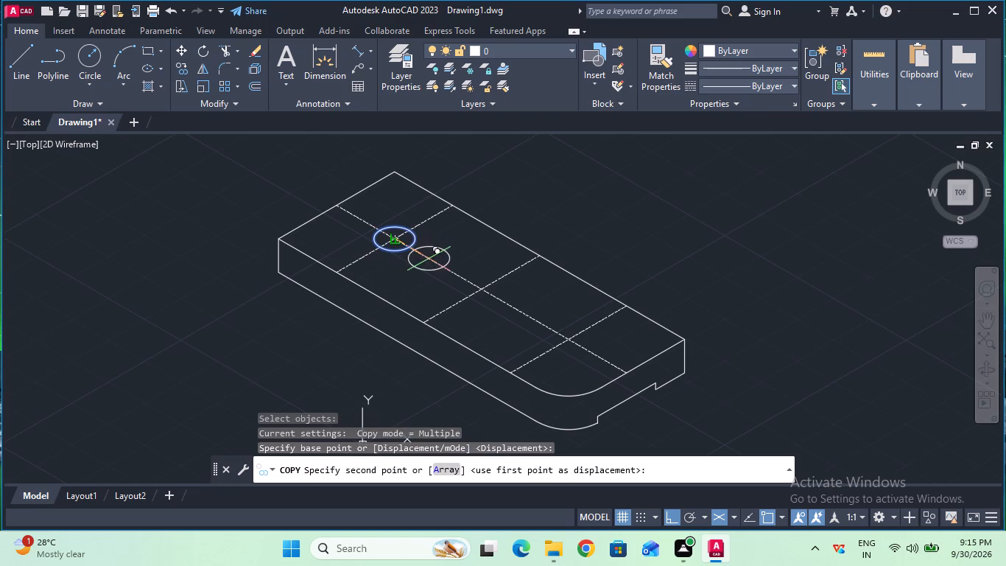
pyautogui.click(565, 337)
pyautogui.press('Escape')
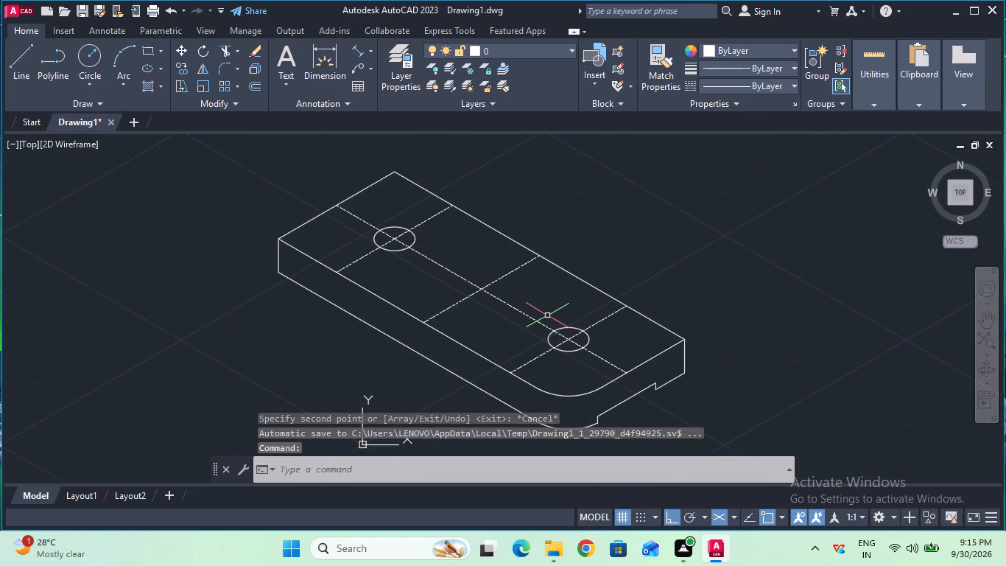
# Check the centre-to-centre distance between the two isocircles with an aligned dimension preview.
pyautogui.click(353, 49)
pyautogui.click(390, 238)
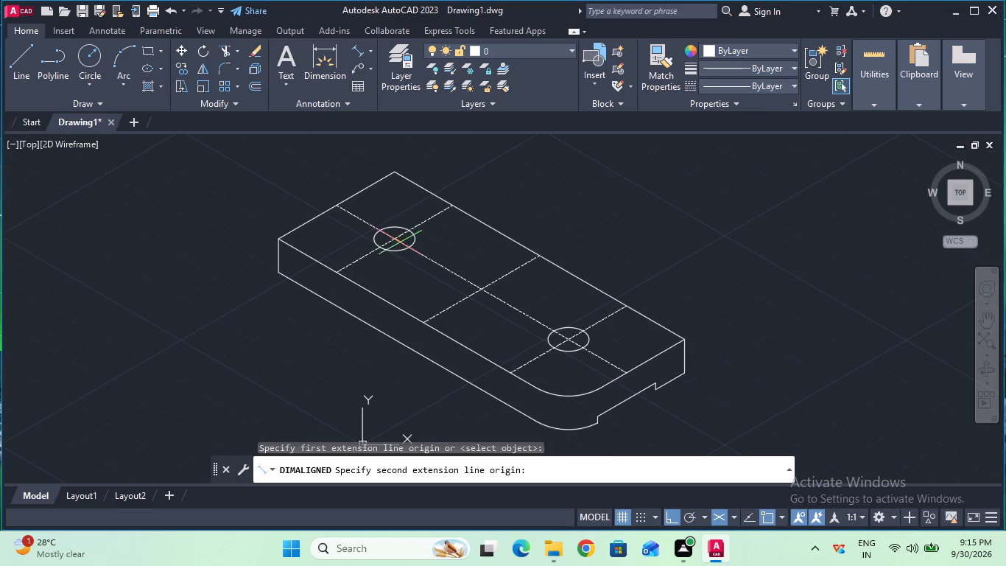
pyautogui.click(571, 340)
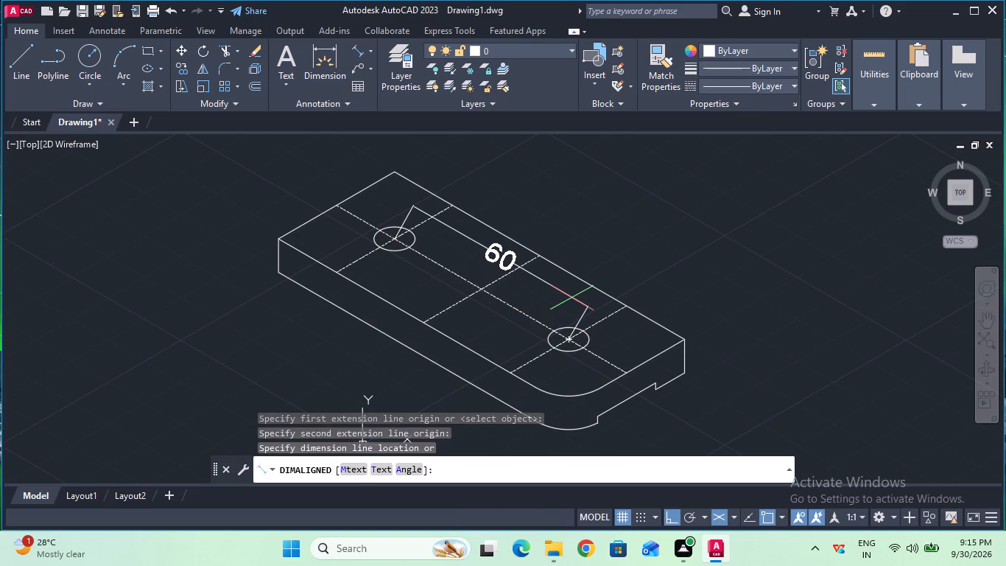
pyautogui.press('Escape')
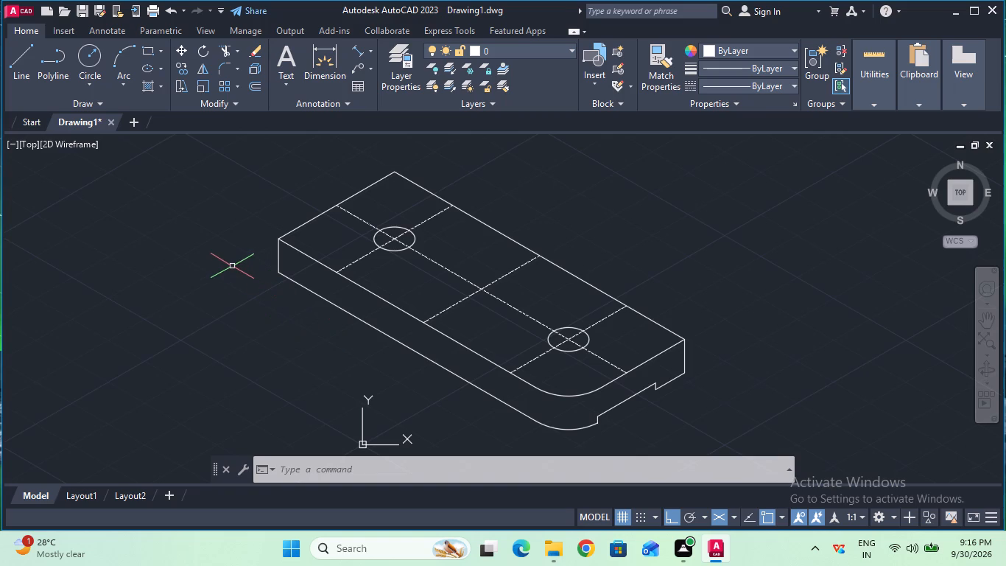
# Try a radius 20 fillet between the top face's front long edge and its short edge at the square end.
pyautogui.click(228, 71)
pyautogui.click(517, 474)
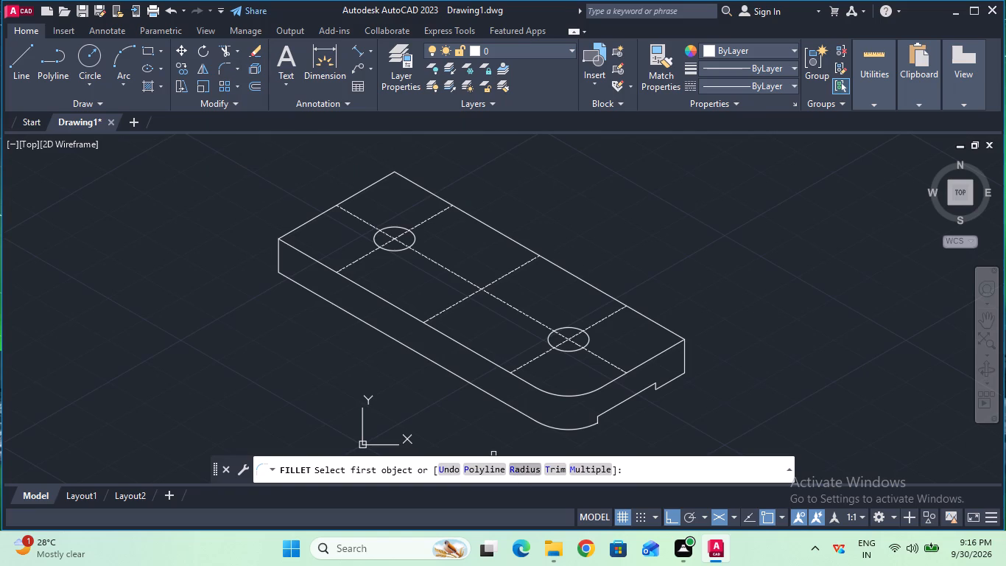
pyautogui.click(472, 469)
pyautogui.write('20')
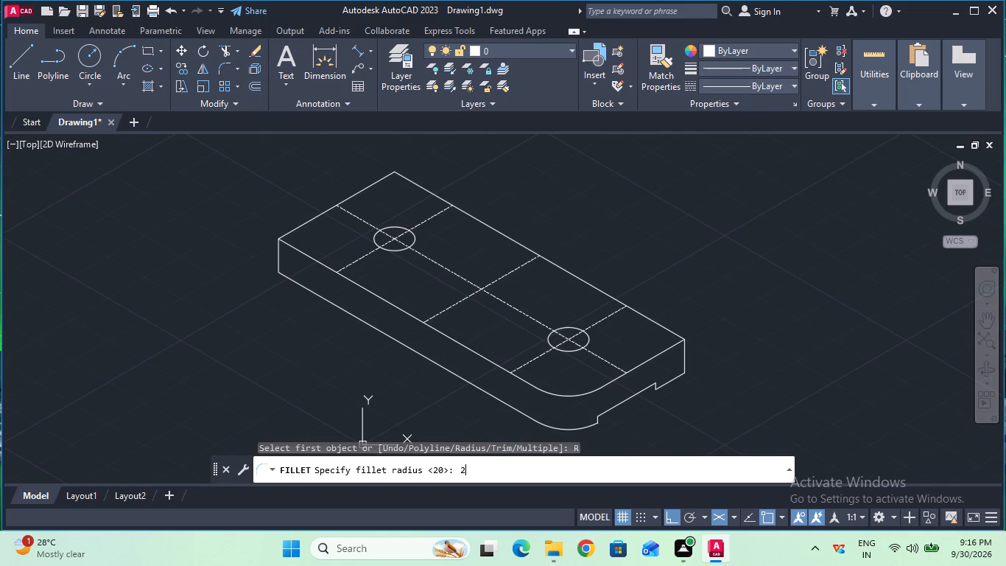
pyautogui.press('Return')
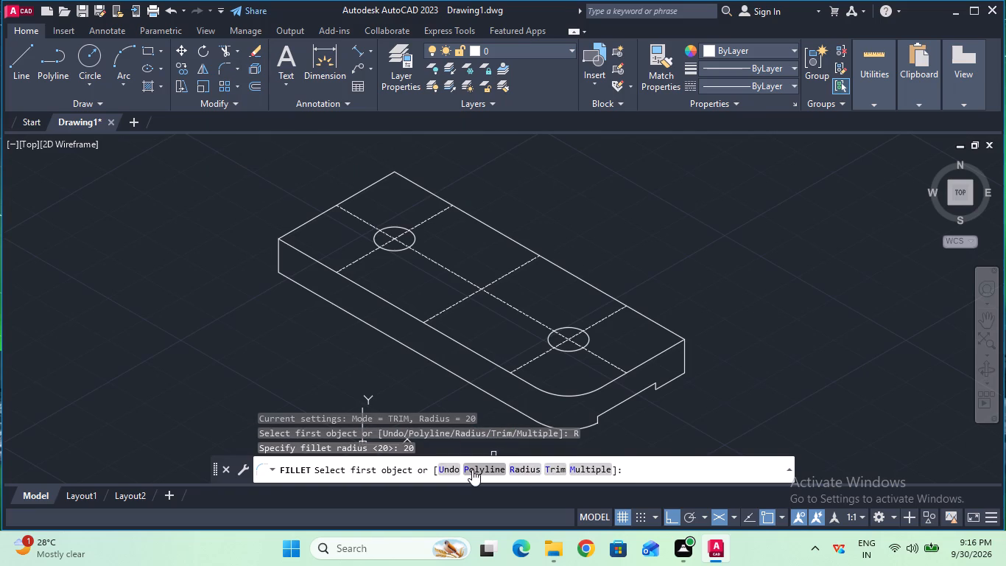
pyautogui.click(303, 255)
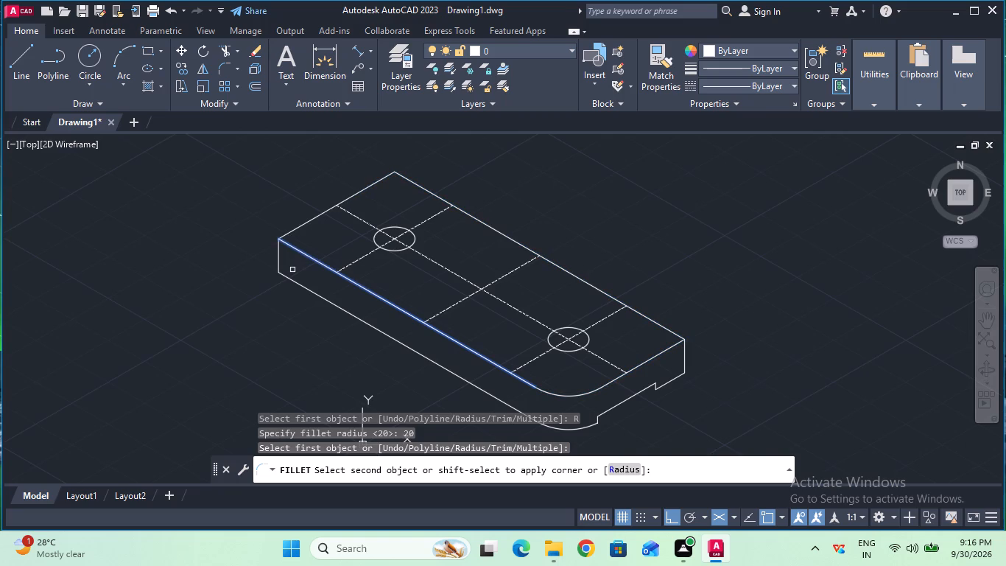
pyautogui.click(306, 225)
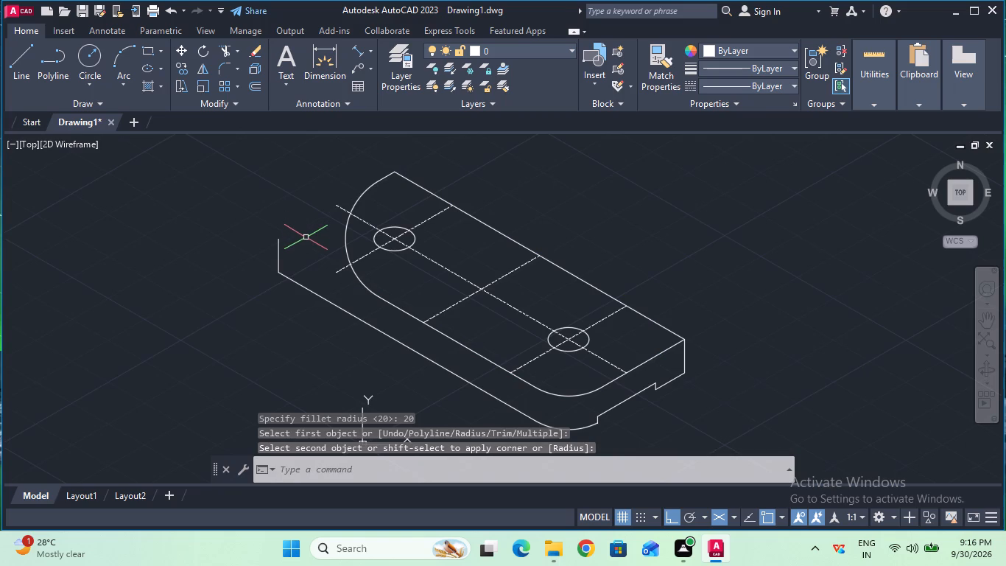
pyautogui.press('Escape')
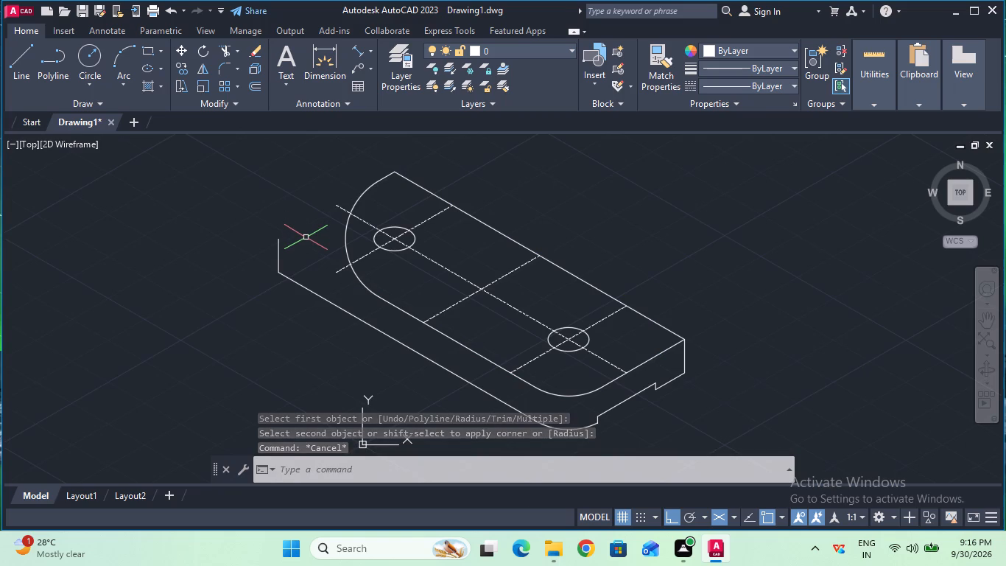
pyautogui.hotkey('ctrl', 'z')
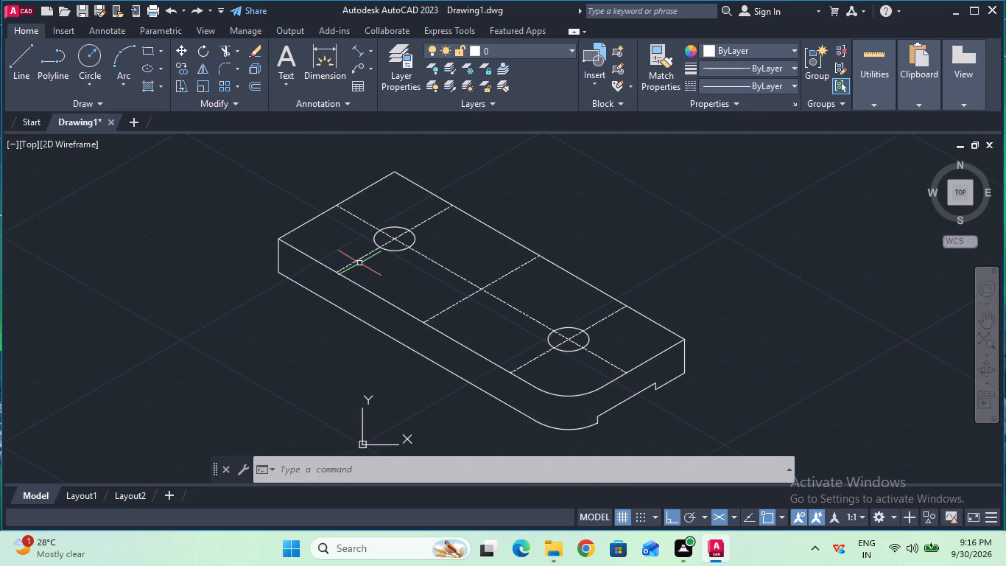
# Draw a 25 mm vertical line in CENTER linetype upward from the midpoint of the top face's back long edge.
pyautogui.scroll(1, 362, 263)
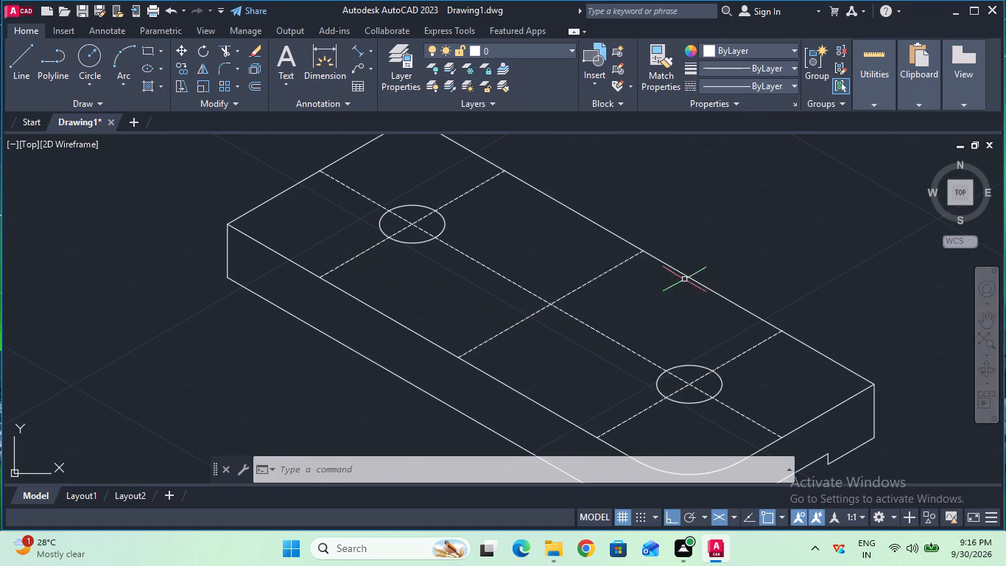
pyautogui.keyDown('ctrl'); pyautogui.scroll(-1, 710, 282); pyautogui.keyUp('ctrl')
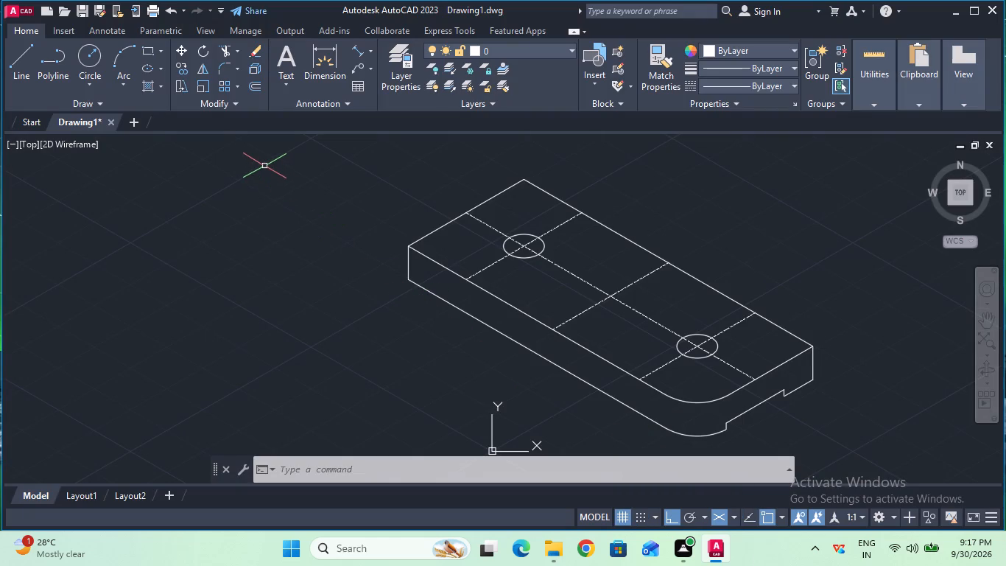
pyautogui.click(728, 90)
pyautogui.click(733, 134)
pyautogui.click(4, 64)
pyautogui.click(15, 67)
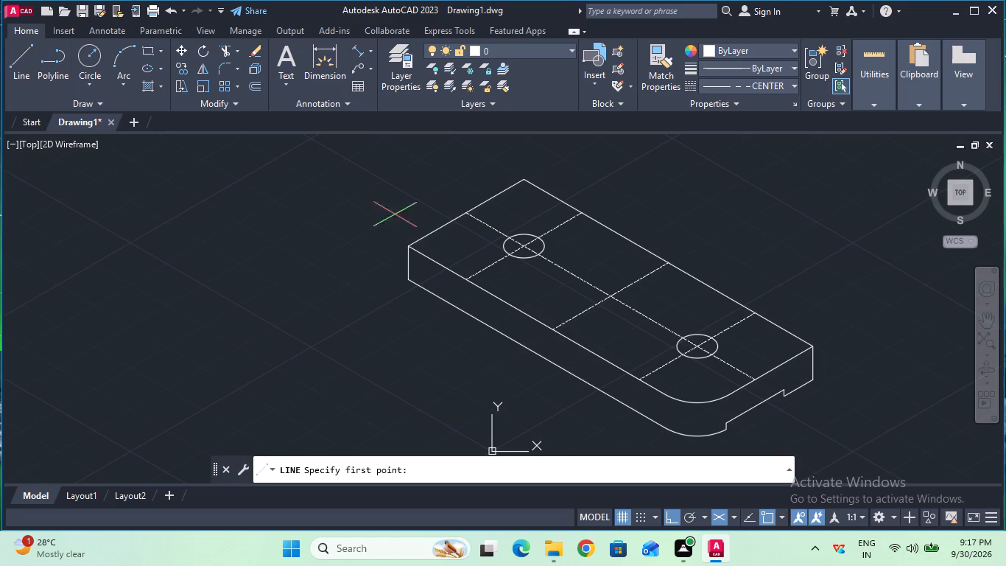
pyautogui.click(666, 264)
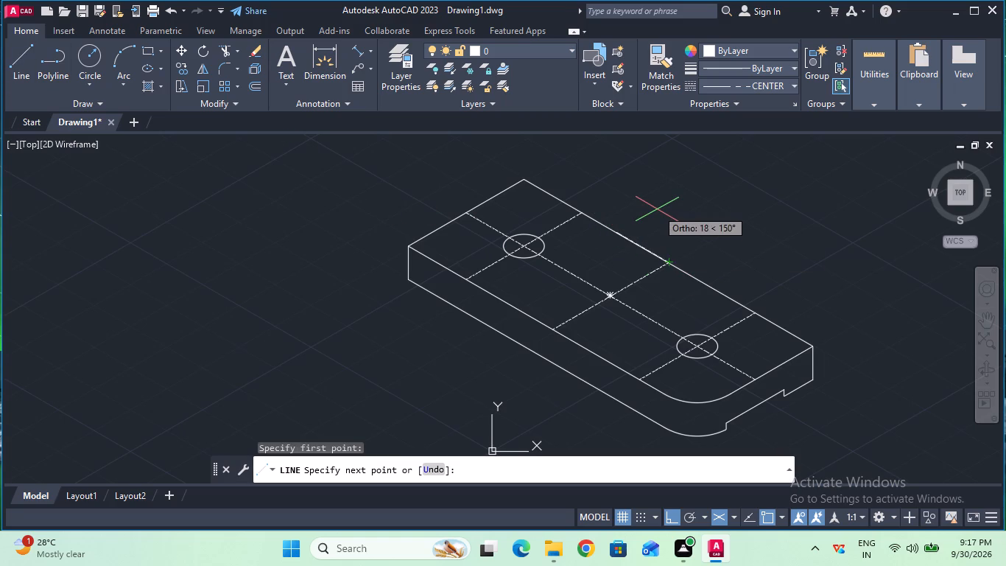
pyautogui.press('F5')
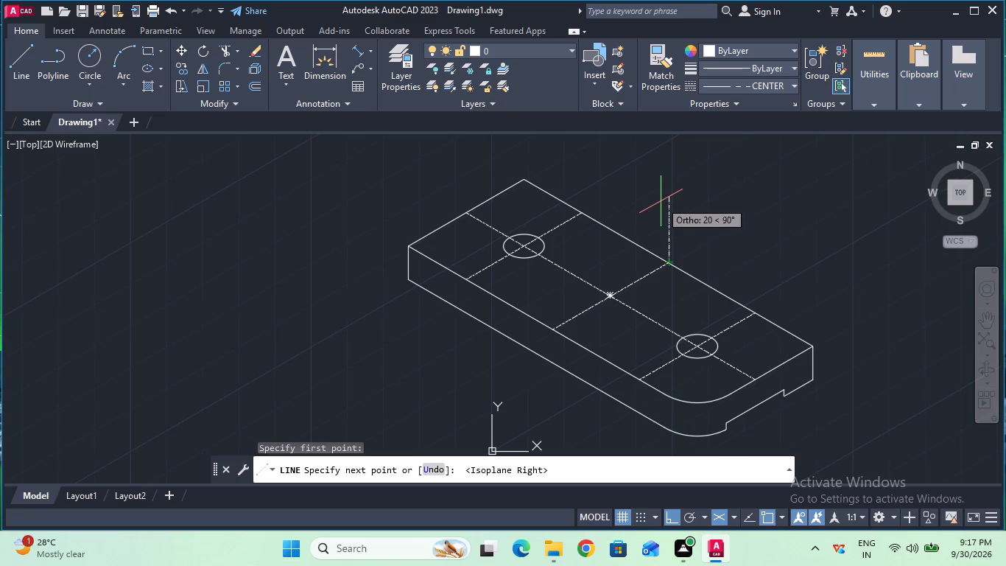
pyautogui.press('2')
pyautogui.press('5')
pyautogui.press('Return')
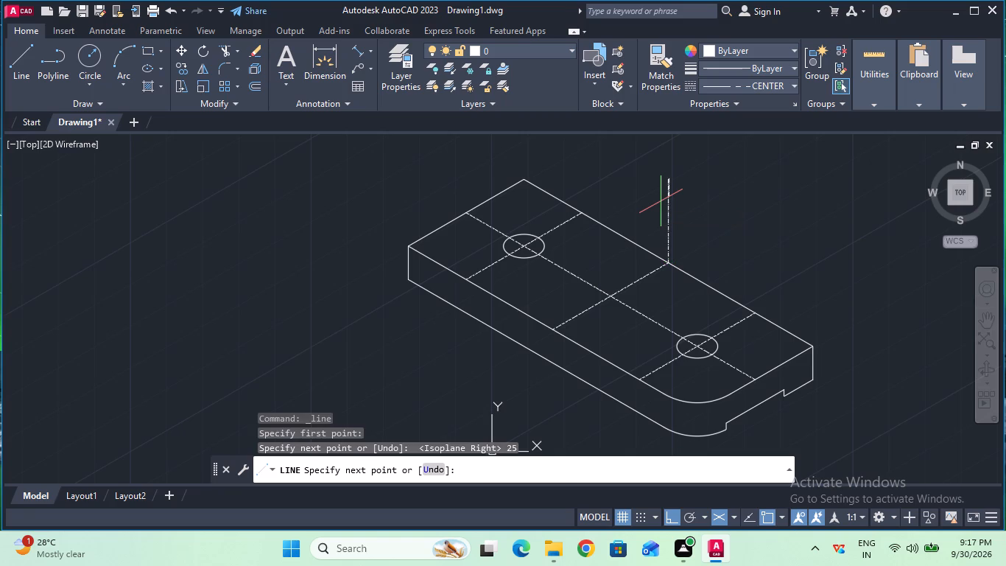
# End the line and set the current linetype for new objects to ByBlock.
pyautogui.keyDown('ctrl'); pyautogui.scroll(-1, 661, 201); pyautogui.keyUp('ctrl')
pyautogui.press('Escape')
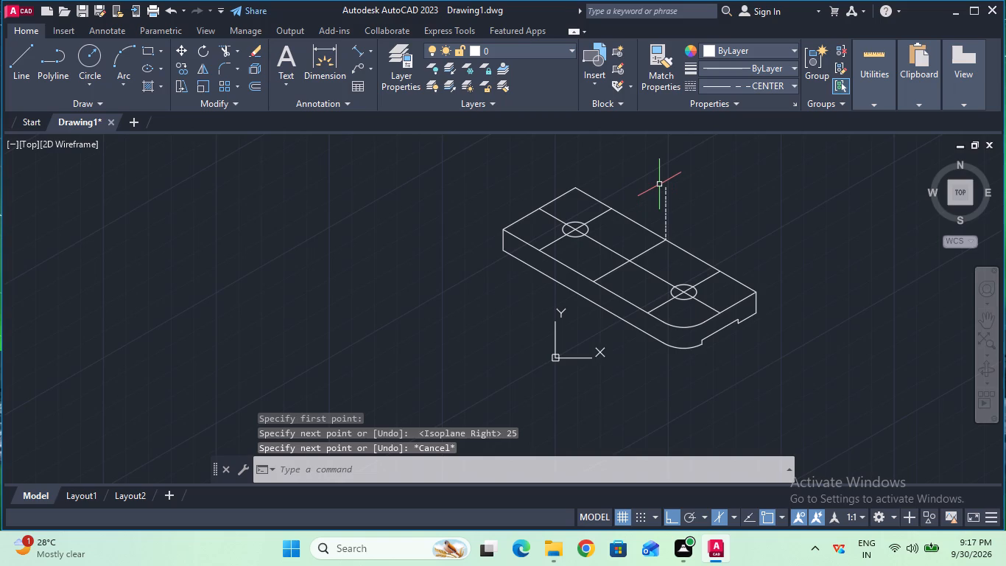
pyautogui.click(711, 85)
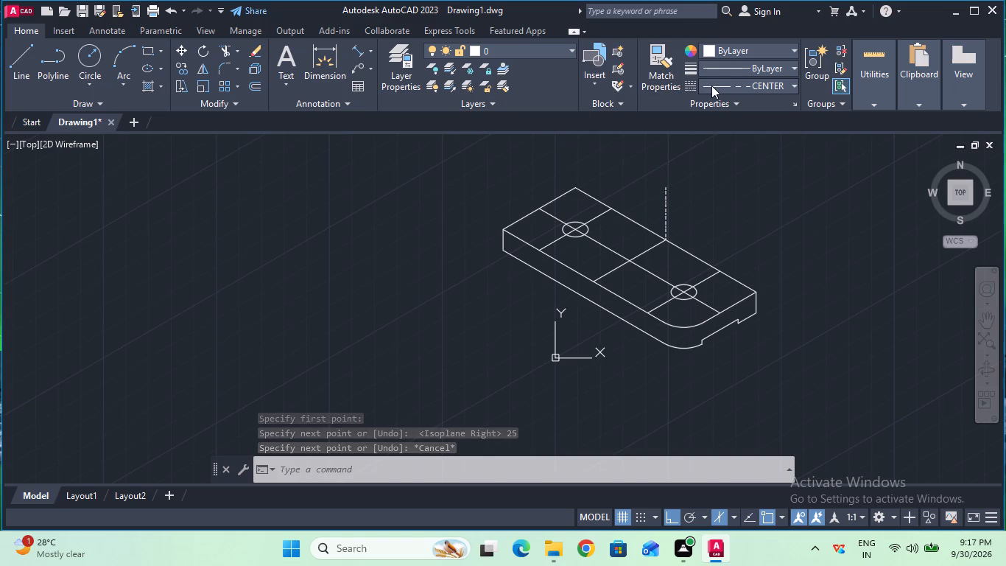
pyautogui.click(722, 123)
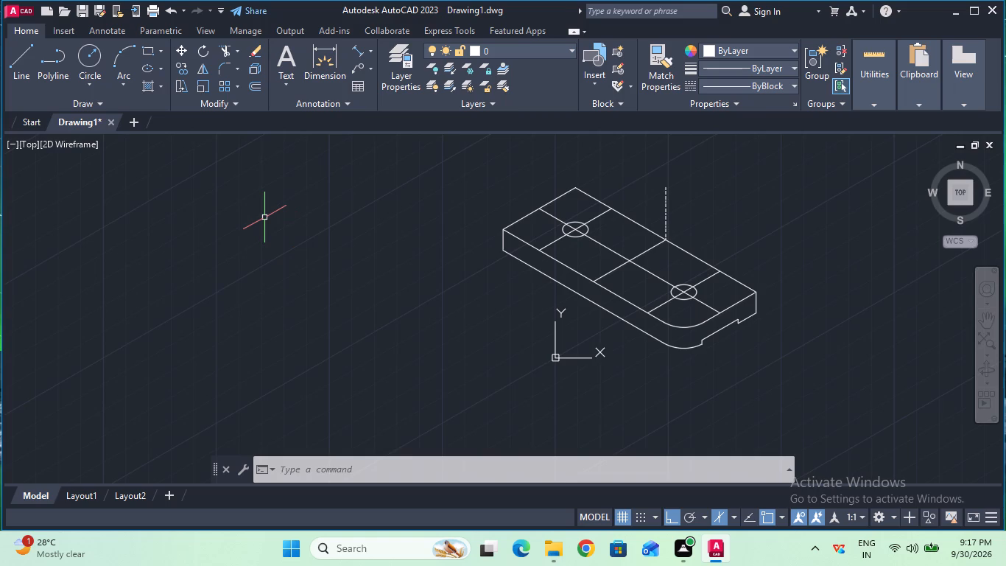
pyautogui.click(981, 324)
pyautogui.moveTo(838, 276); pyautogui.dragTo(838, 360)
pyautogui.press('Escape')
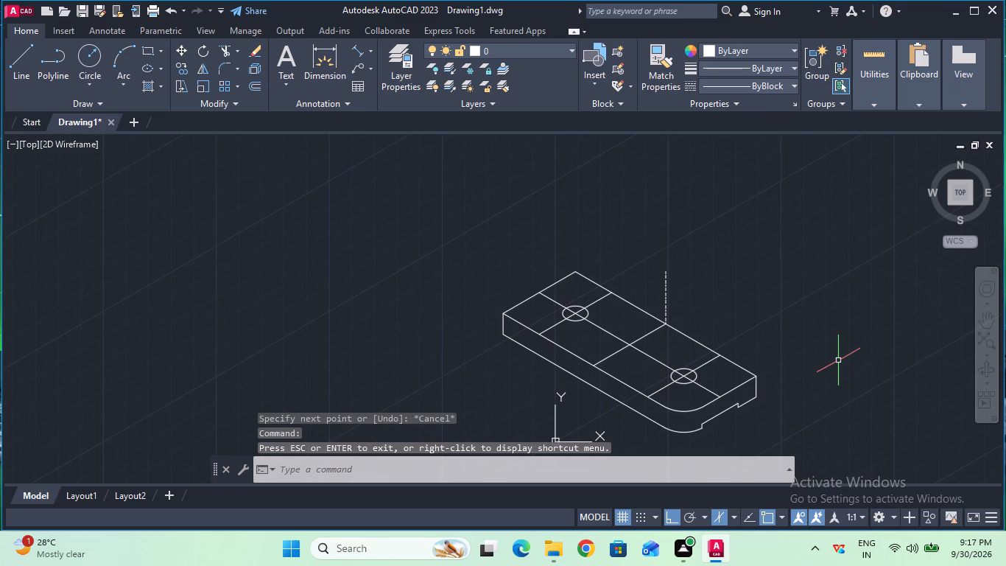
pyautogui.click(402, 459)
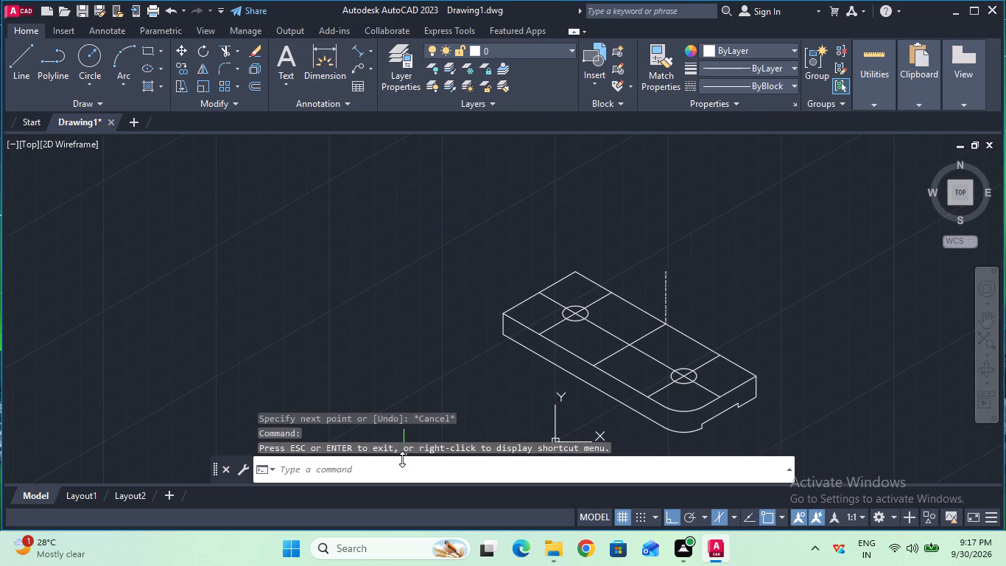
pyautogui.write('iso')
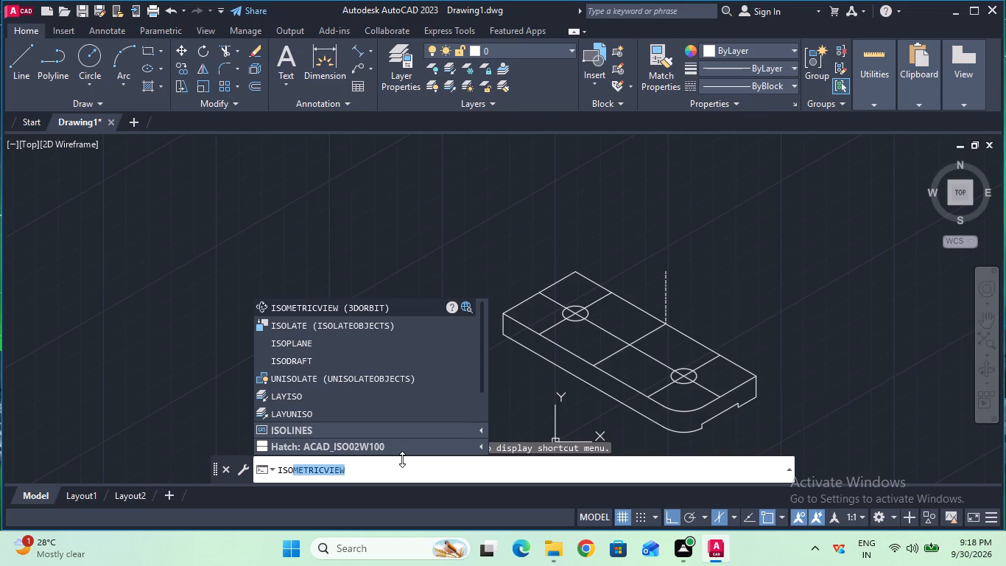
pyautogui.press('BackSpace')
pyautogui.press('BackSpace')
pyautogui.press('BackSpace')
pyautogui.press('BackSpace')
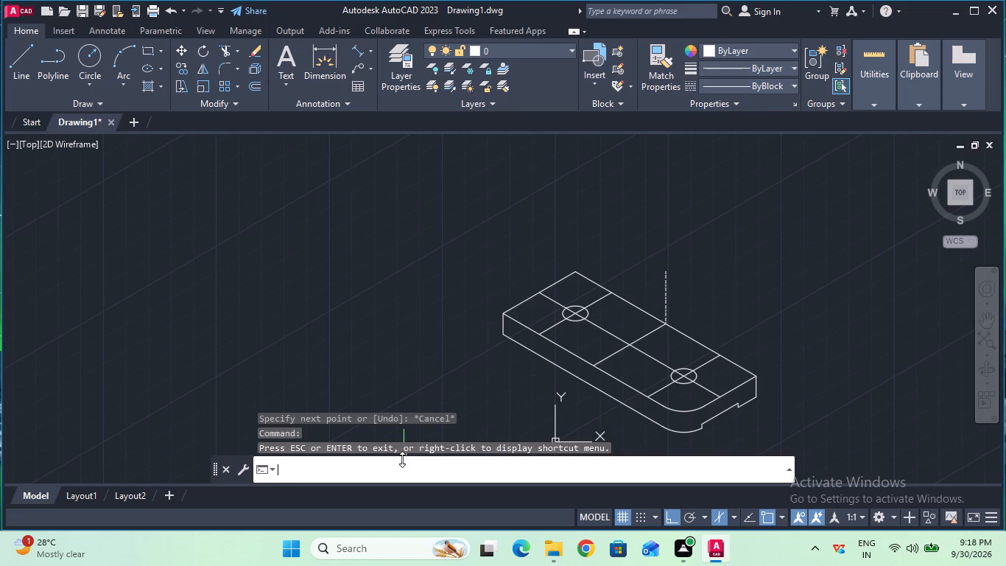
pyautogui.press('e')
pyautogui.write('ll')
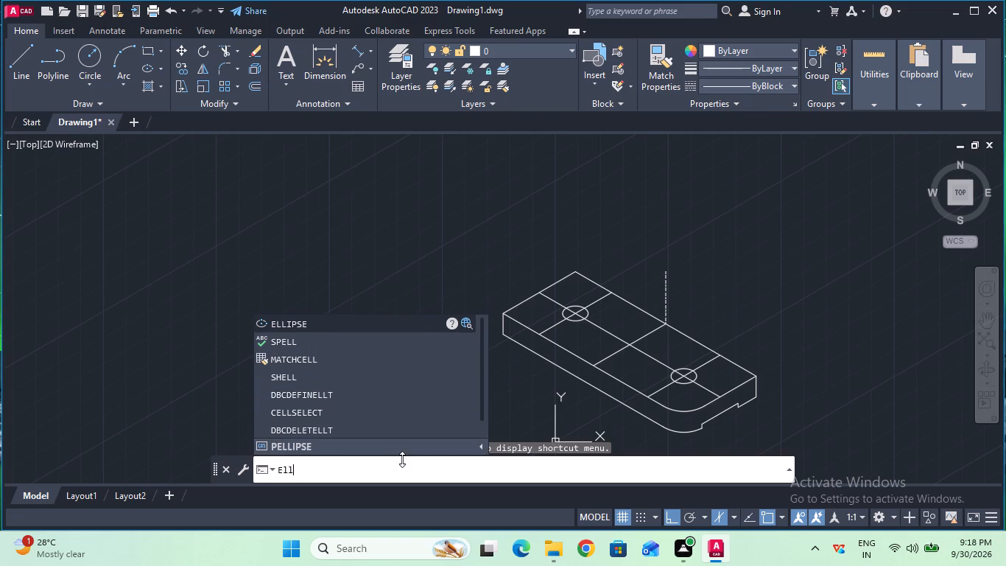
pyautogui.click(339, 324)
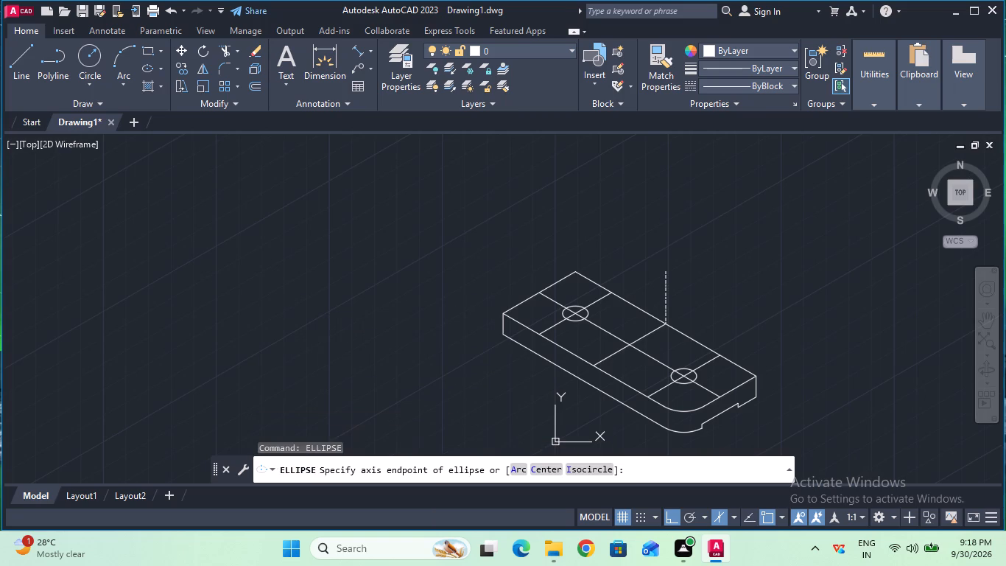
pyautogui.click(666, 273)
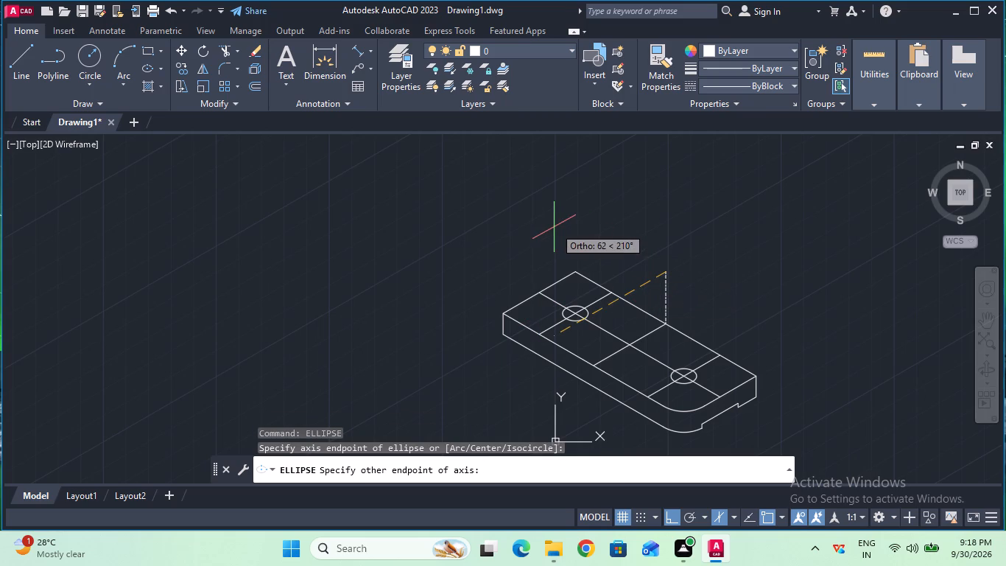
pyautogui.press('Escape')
# Draw a 15 mm diameter isocircle on the left isoplane, centred on the upper end of the vertical centerline.
pyautogui.write('ell')
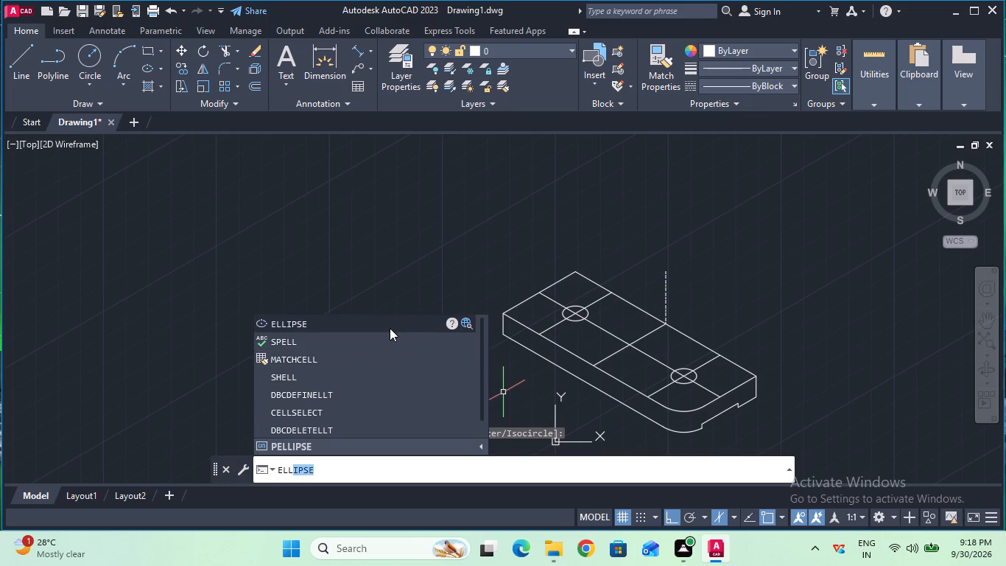
pyautogui.click(390, 327)
pyautogui.click(584, 475)
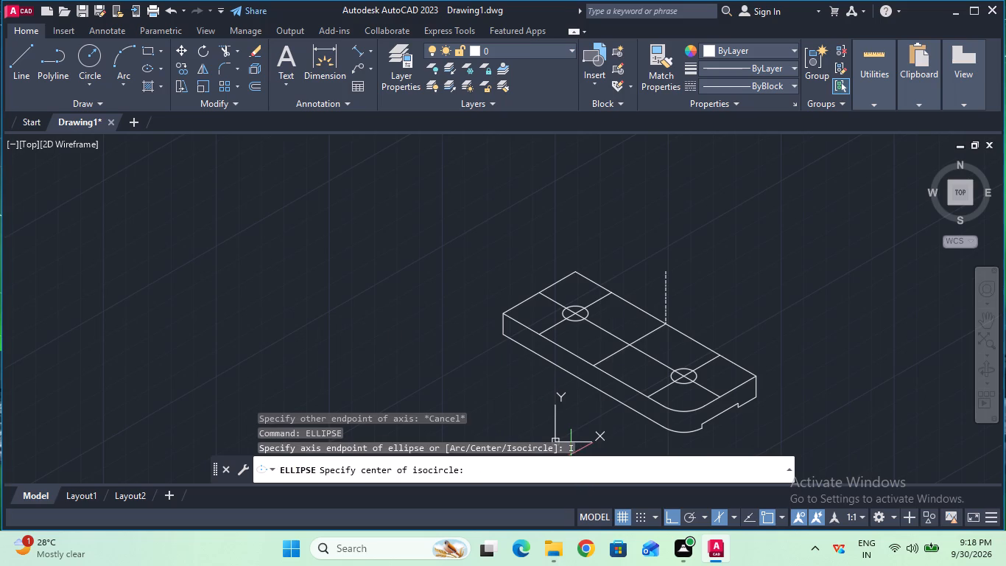
pyautogui.click(664, 270)
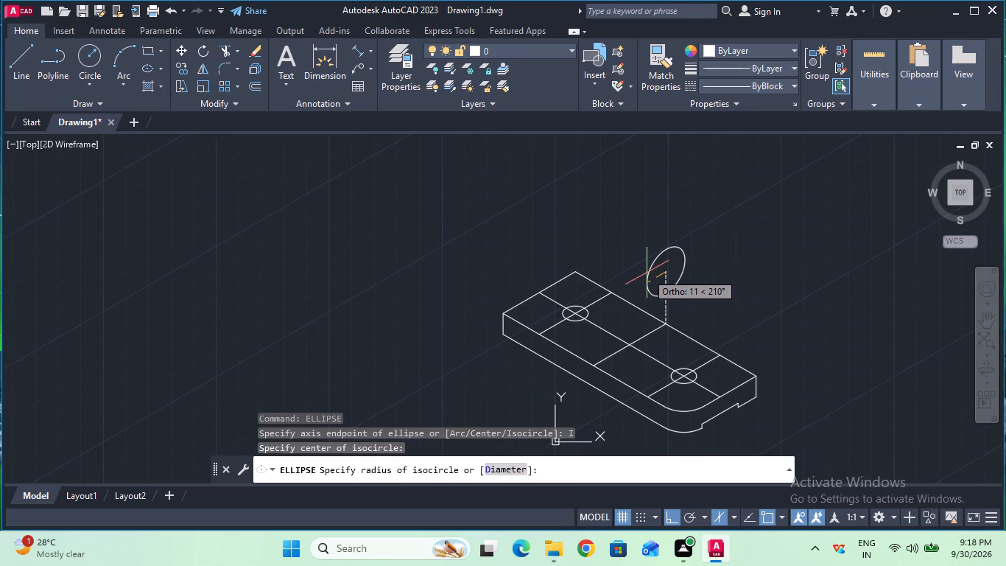
pyautogui.press('F8')
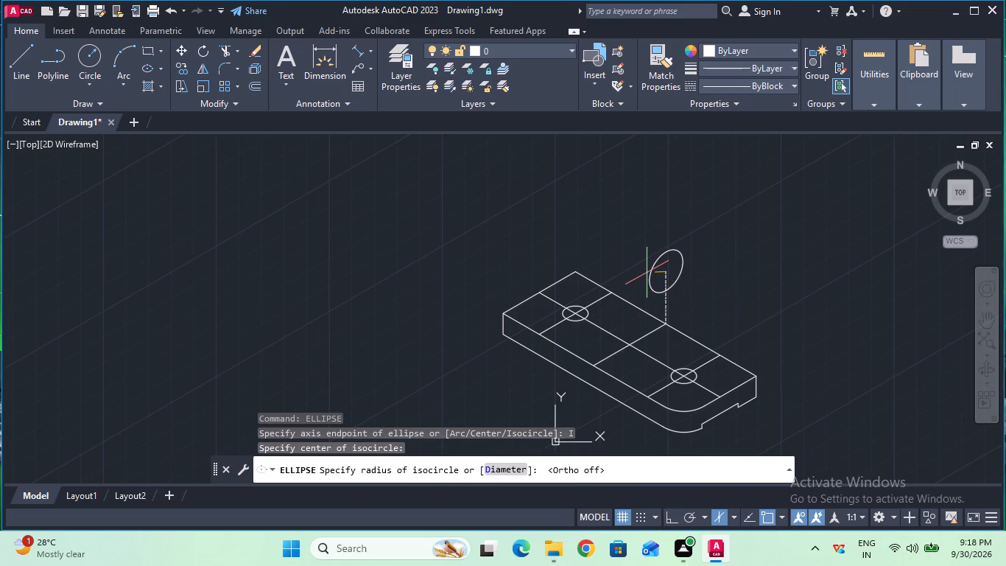
pyautogui.press('F8')
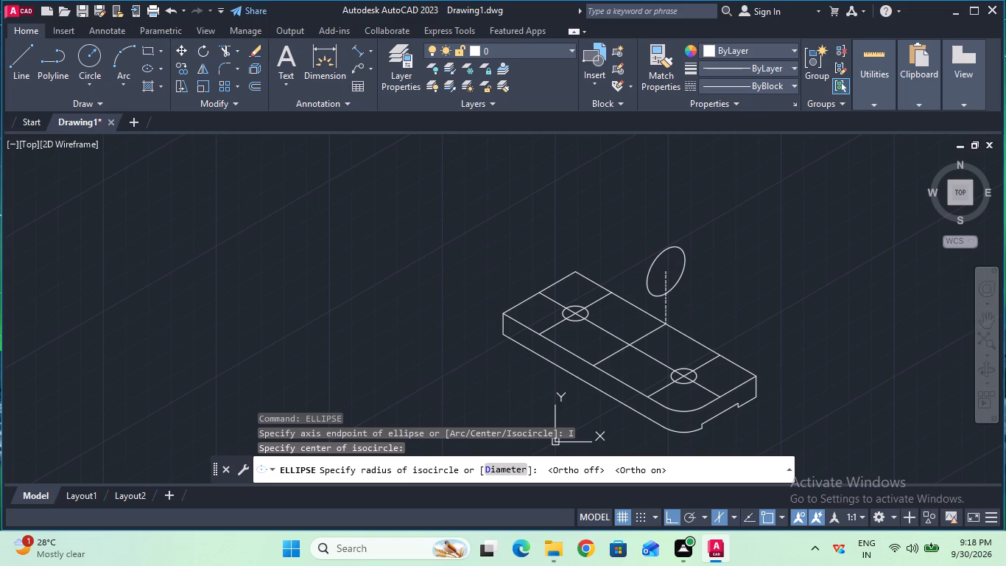
pyautogui.press('F5')
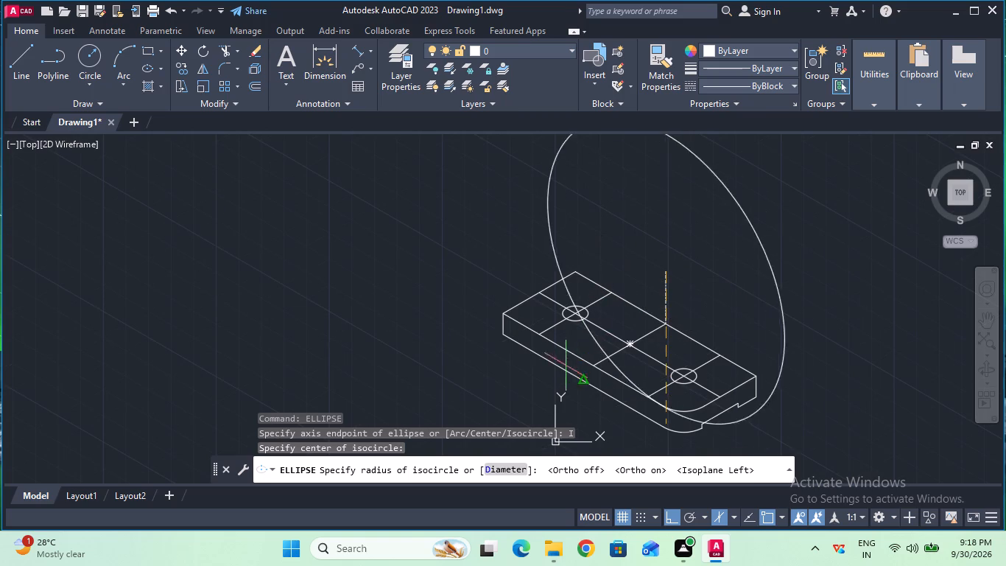
pyautogui.click(507, 465)
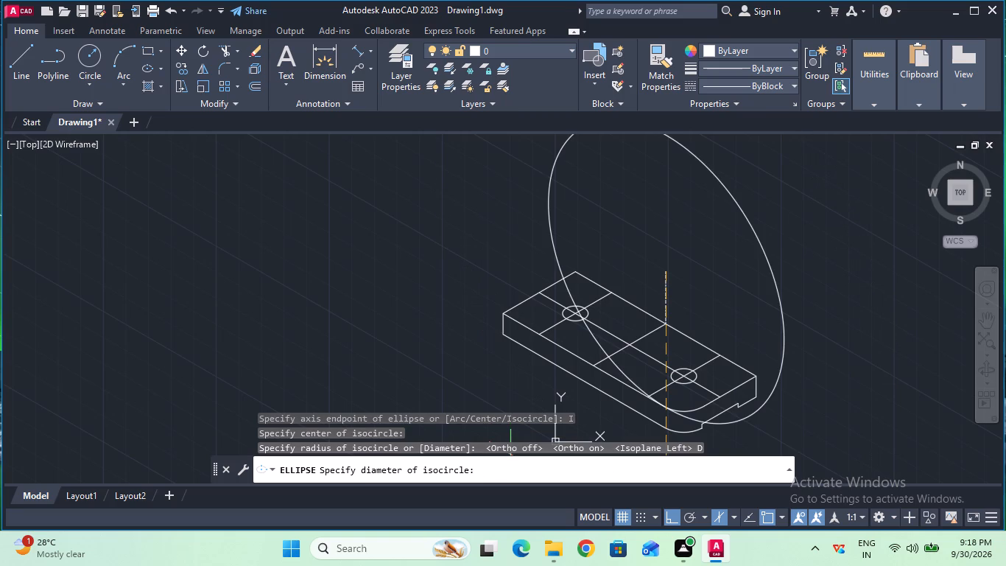
pyautogui.write('15')
pyautogui.press('Return')
pyautogui.press('Escape')
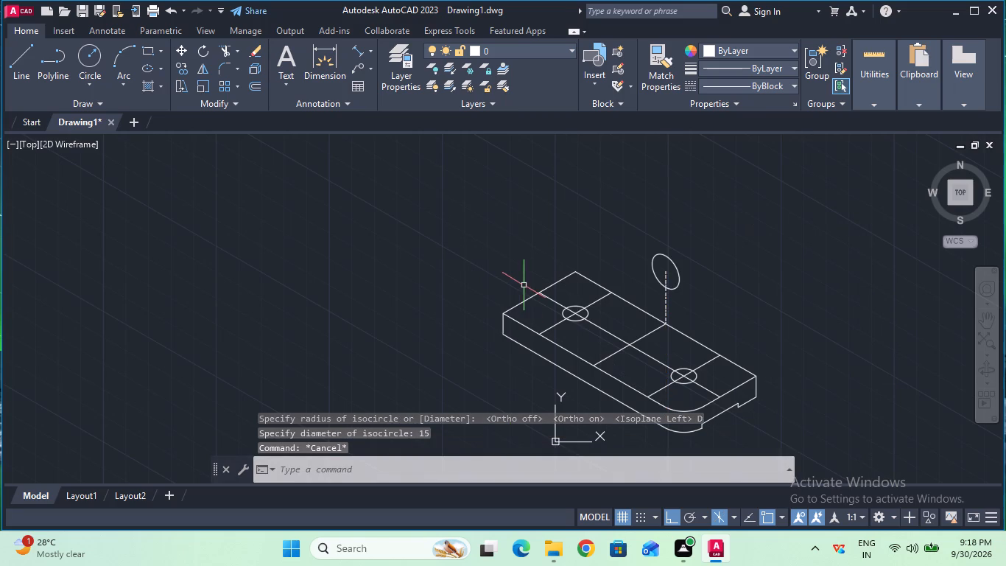
# Extend the vertical centerline upward to the upper edge of the new isocircle.
pyautogui.keyDown('ctrl'); pyautogui.scroll(2, 655, 280); pyautogui.keyUp('ctrl')
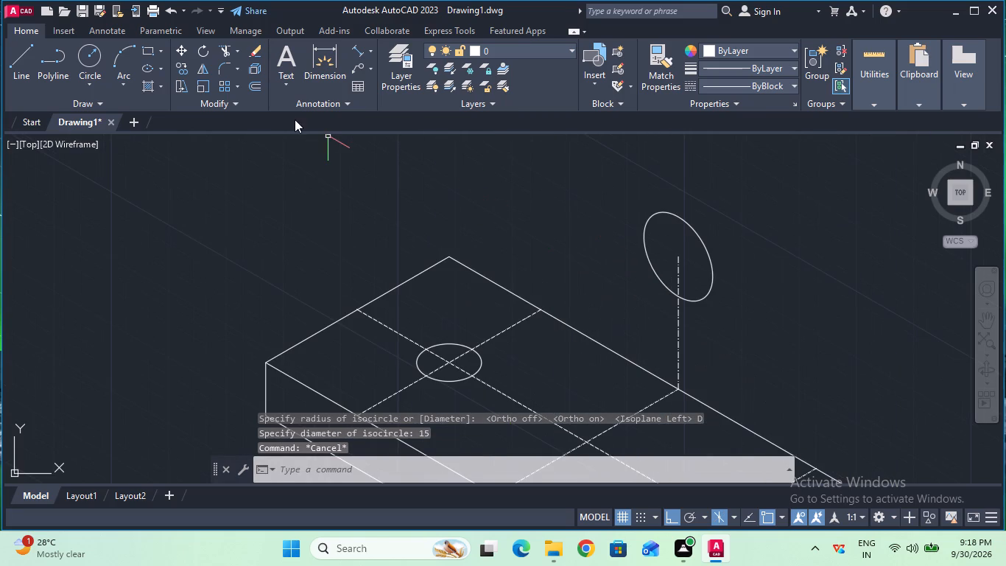
pyautogui.click(236, 52)
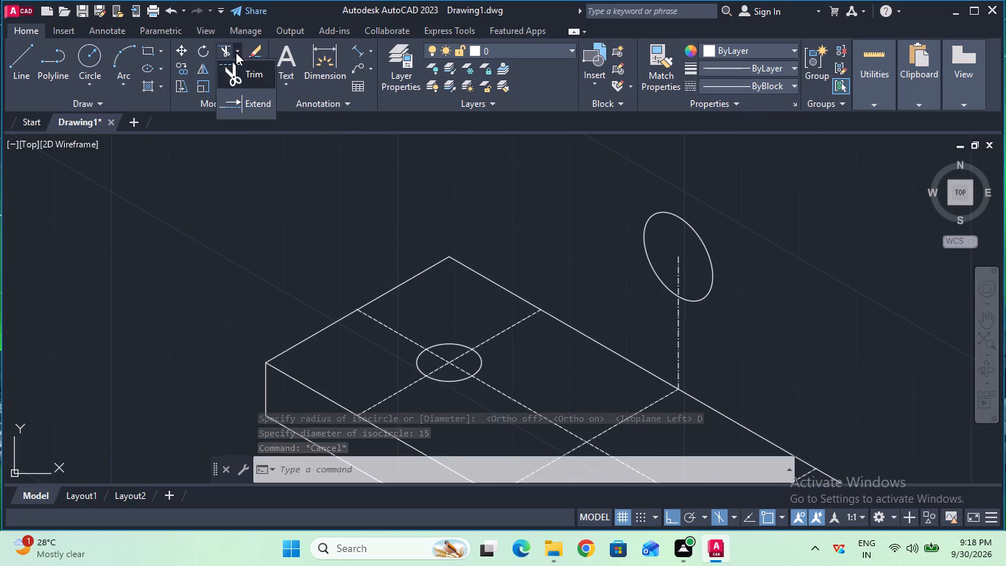
pyautogui.click(248, 102)
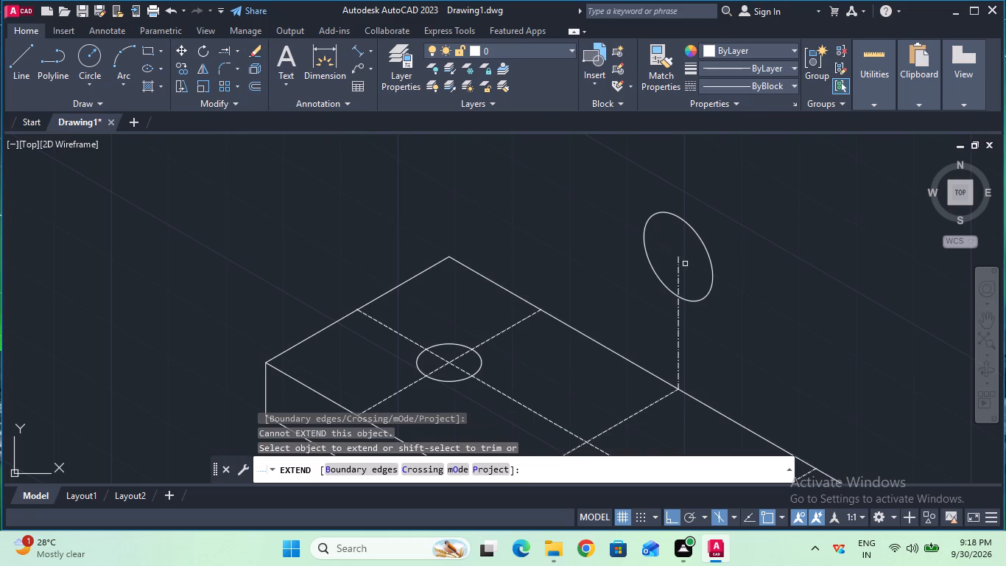
pyautogui.click(678, 263)
pyautogui.press('Escape')
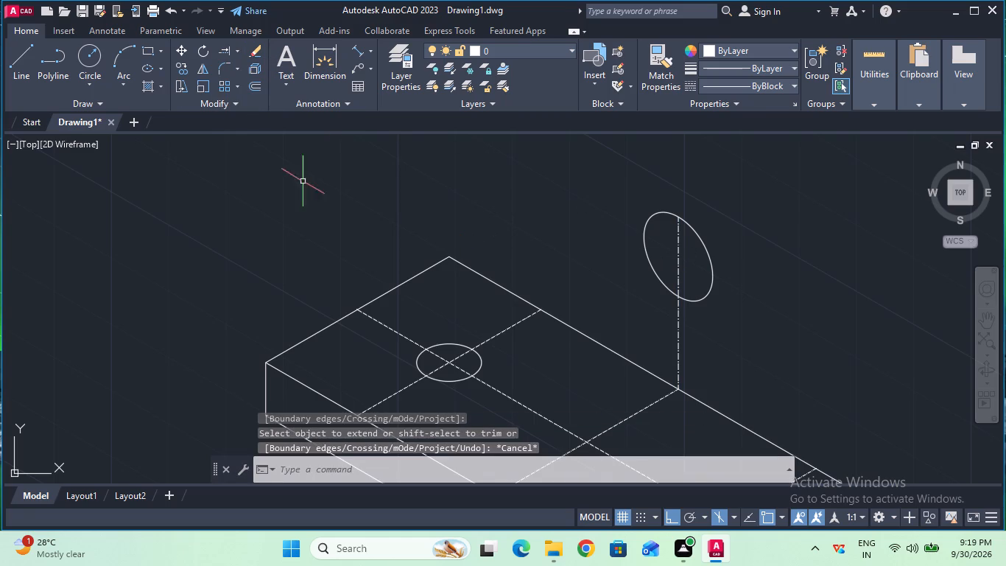
# Check the upright isocircle's vertical diameter along the centerline with an aligned dimension preview.
pyautogui.click(360, 55)
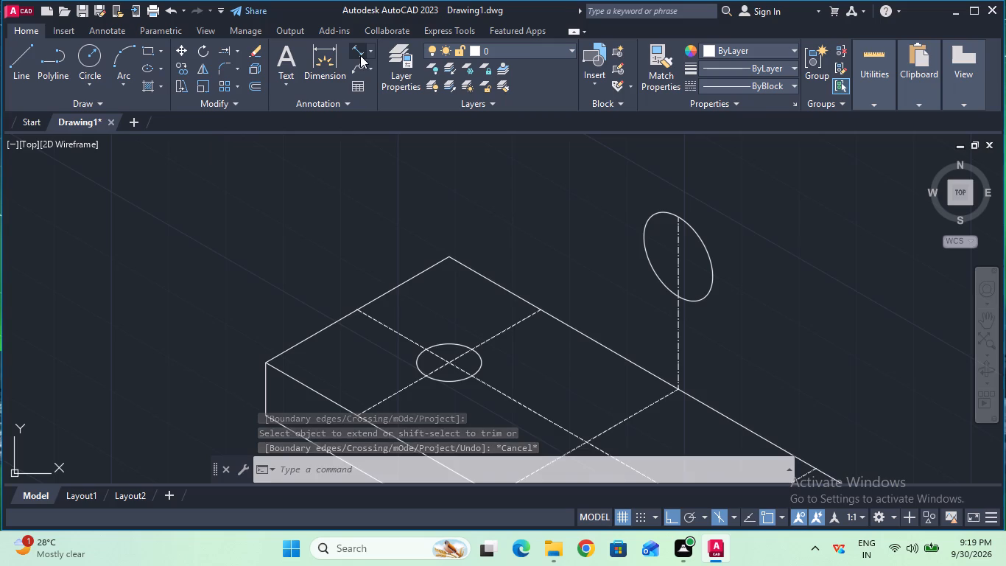
pyautogui.click(680, 223)
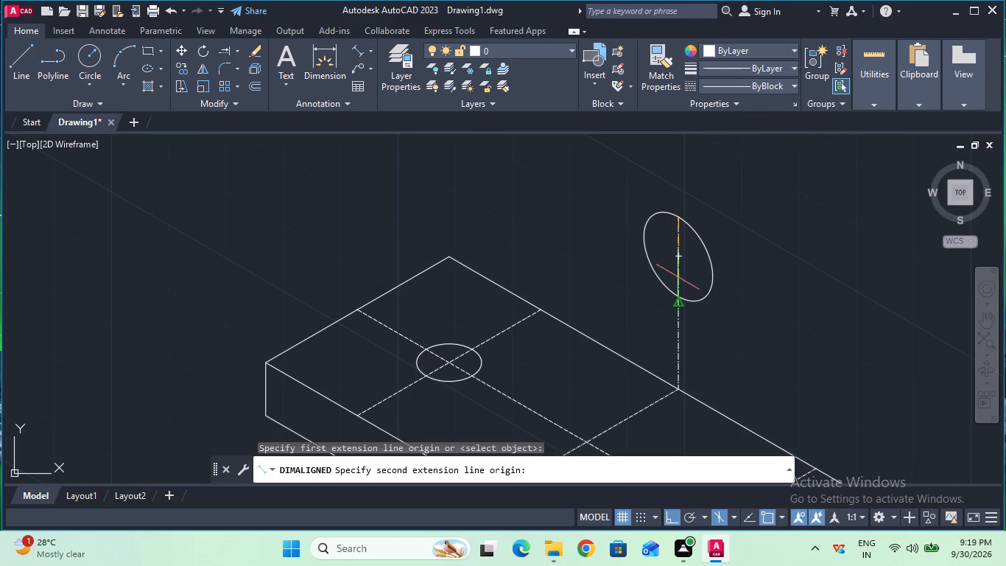
pyautogui.click(677, 296)
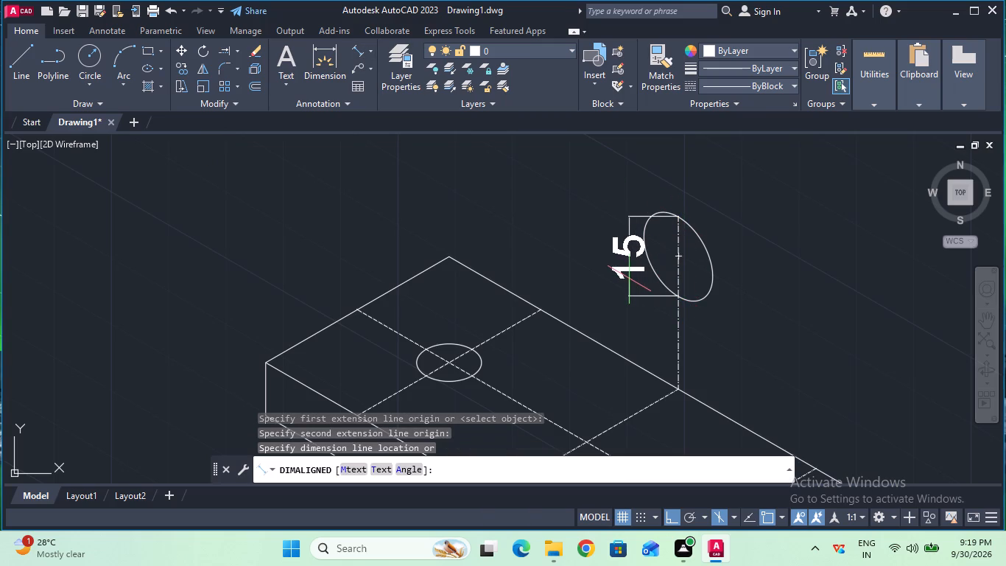
pyautogui.press('Escape')
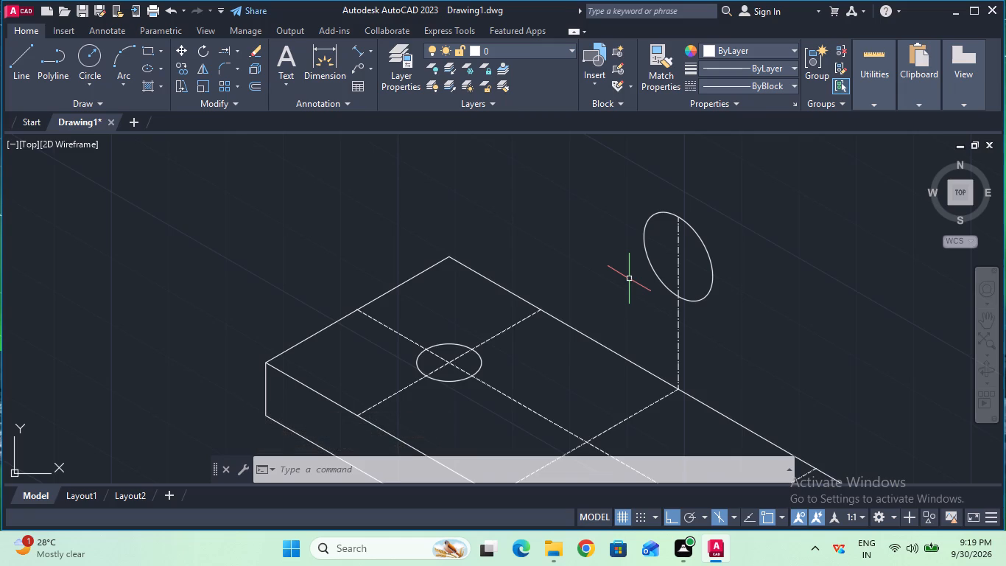
# Draw a concentric radius 20 isocircle on the left isoplane around the upright 15 mm diameter isocircle.
pyautogui.keyDown('ctrl'); pyautogui.scroll(-1, 629, 279); pyautogui.keyUp('ctrl')
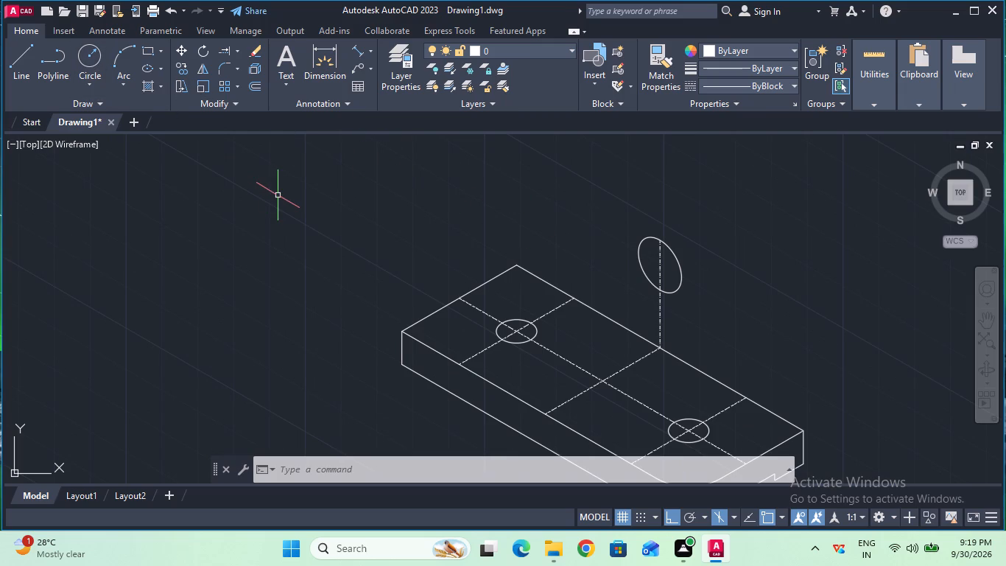
pyautogui.press('e')
pyautogui.write('ll')
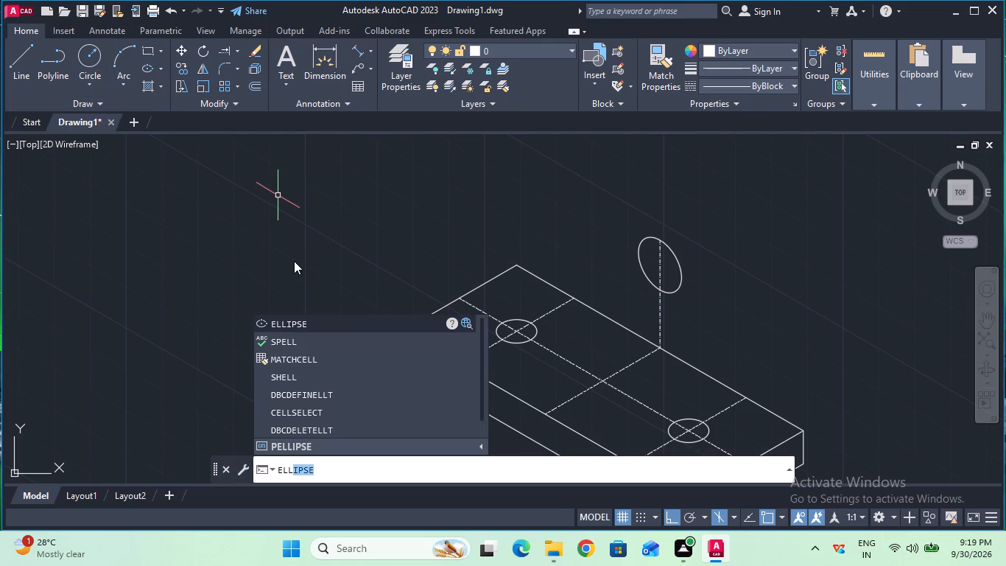
pyautogui.click(311, 316)
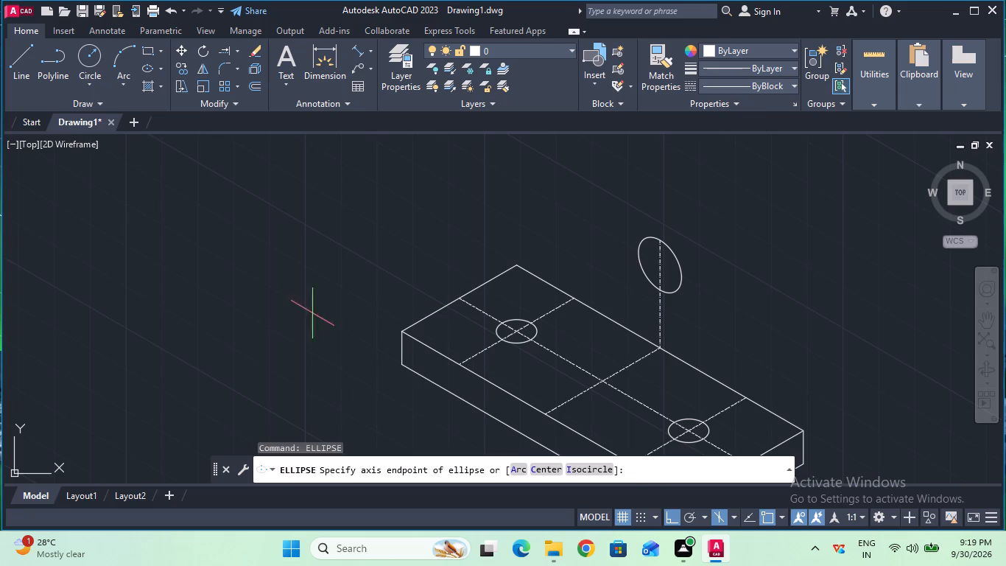
pyautogui.click(578, 470)
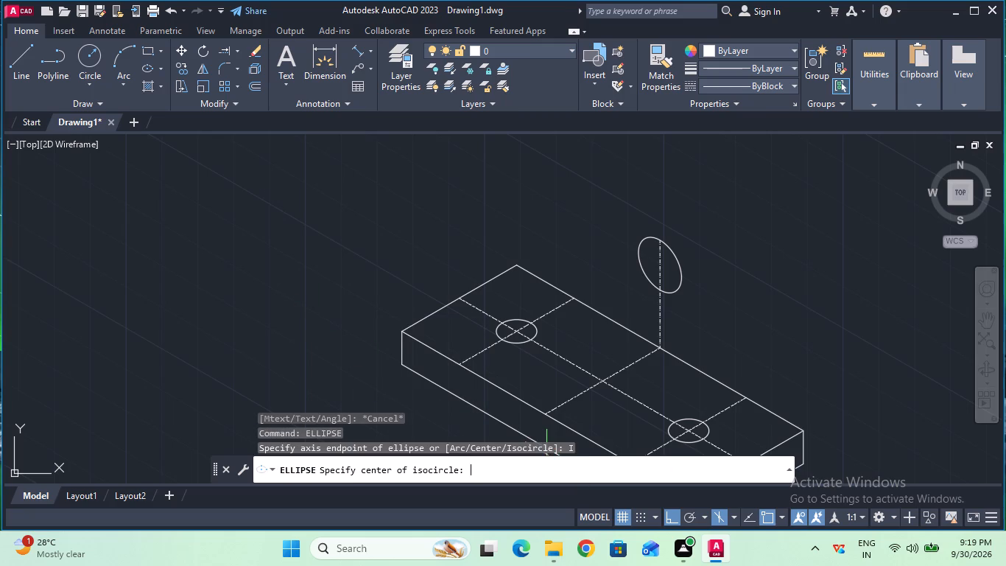
pyautogui.click(659, 263)
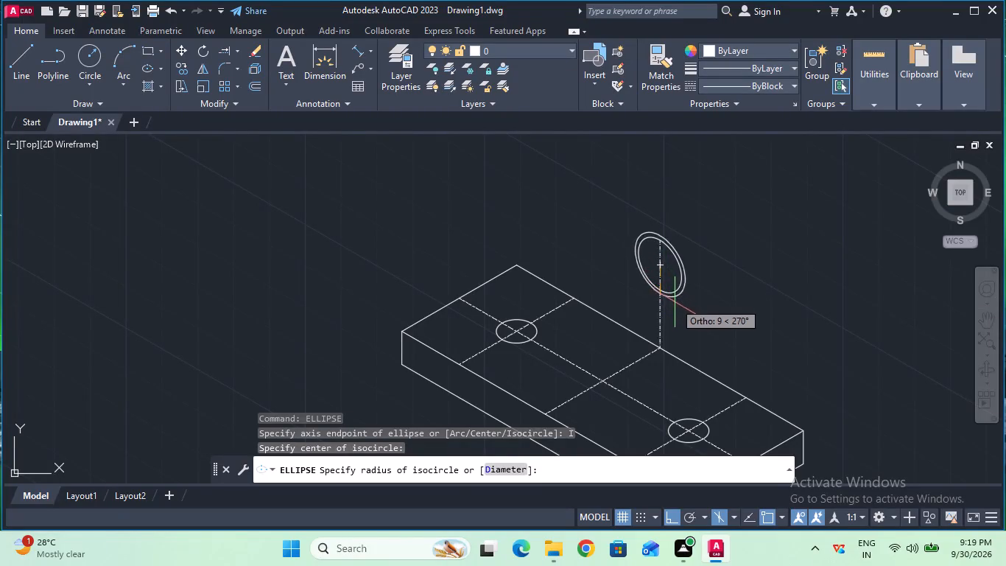
pyautogui.write('20')
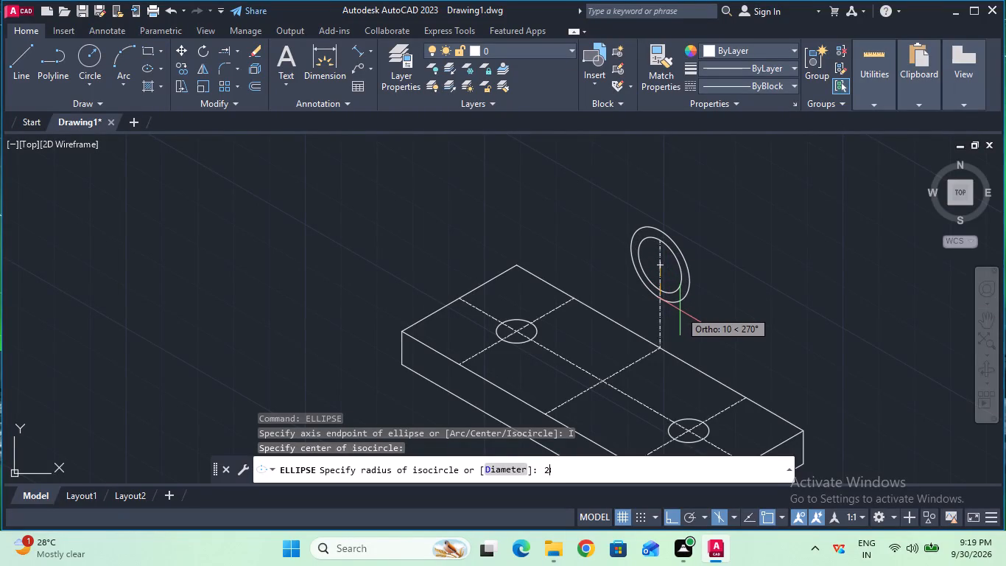
pyautogui.press('Return')
pyautogui.press('Escape')
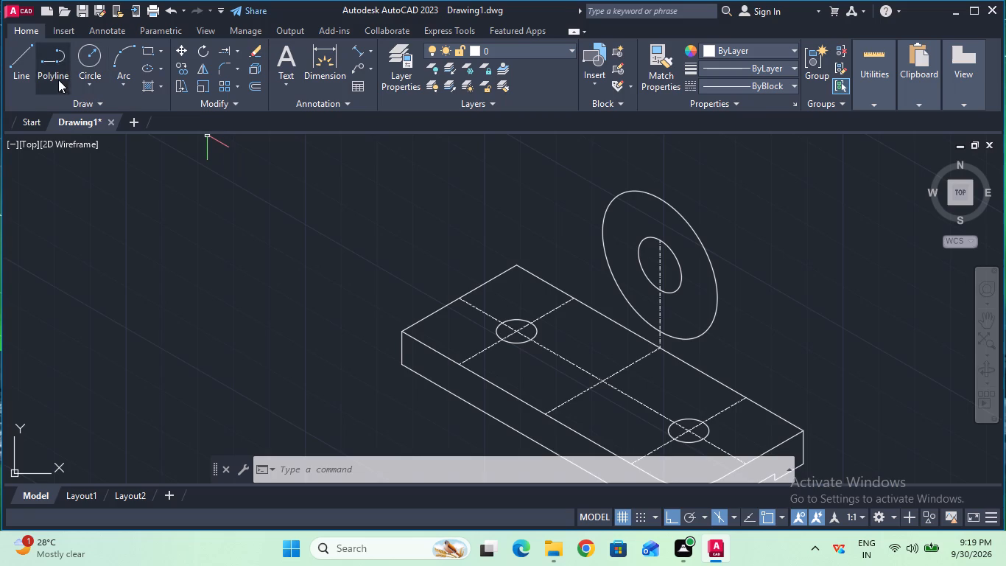
# Draw a 20 mm line with the CENTER linetype from the upright hole's centre to the outer isocircle, along the plate's length direction.
pyautogui.click(31, 69)
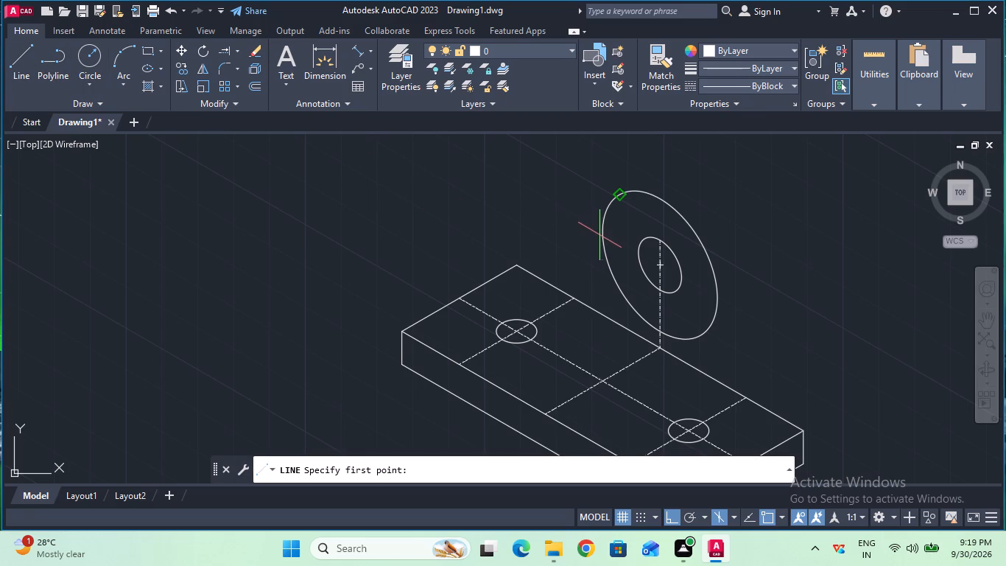
pyautogui.press('Escape')
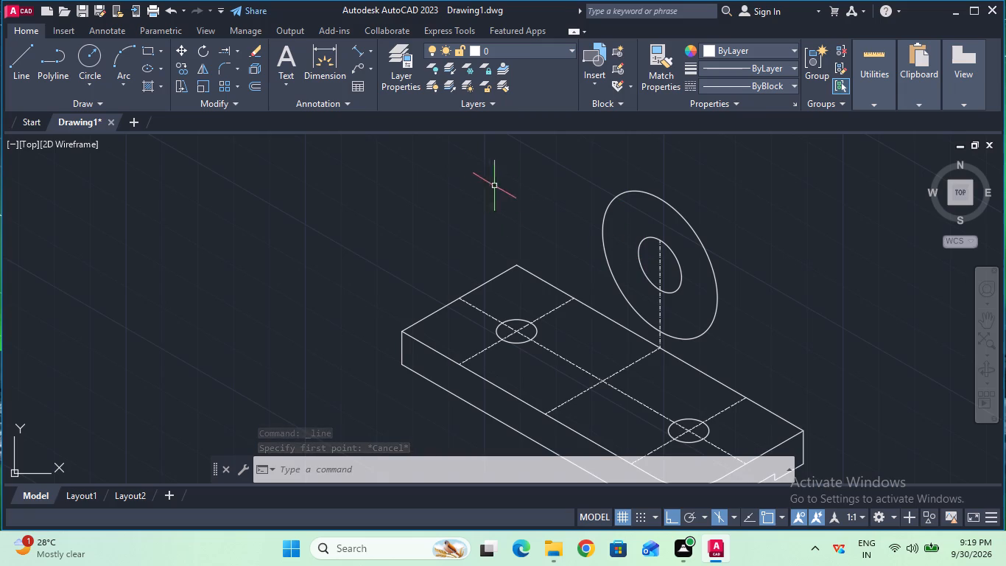
pyautogui.click(713, 89)
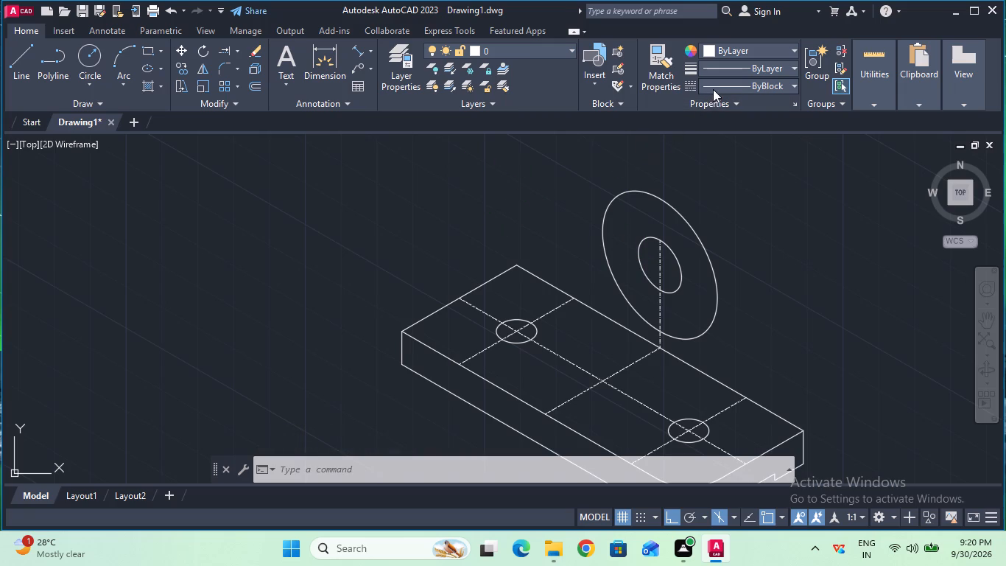
pyautogui.click(711, 133)
pyautogui.click(13, 76)
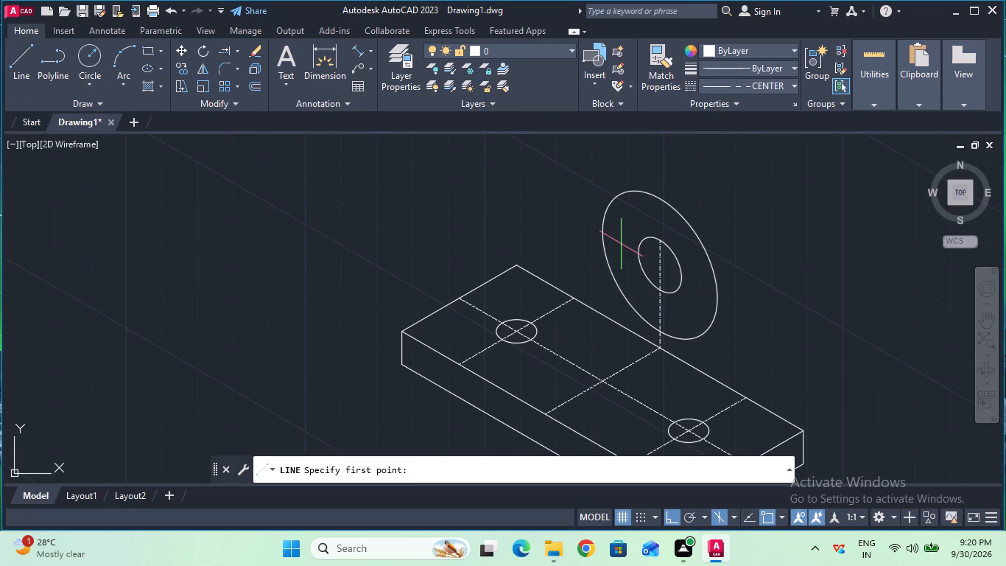
pyautogui.click(661, 268)
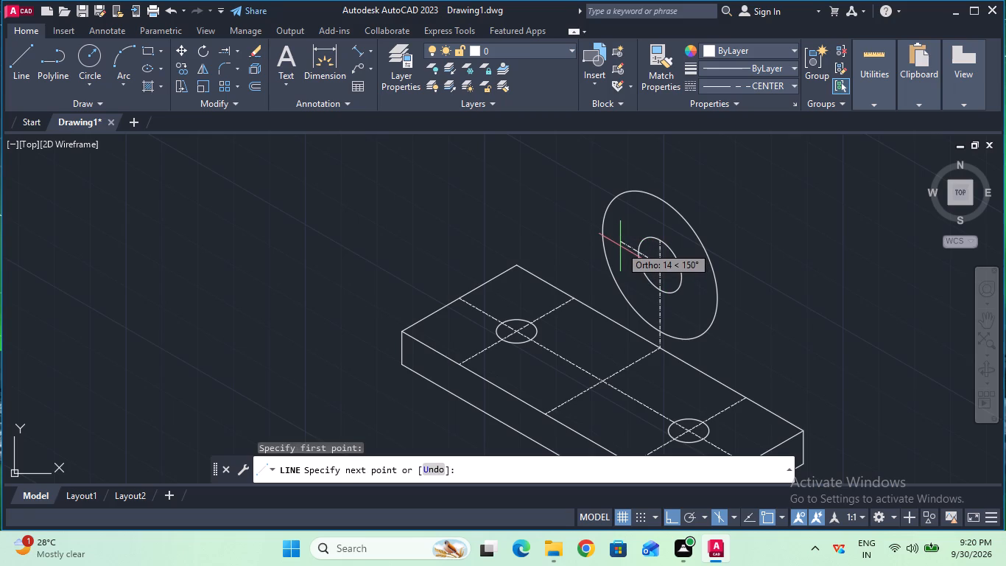
pyautogui.write('20')
pyautogui.press('Return')
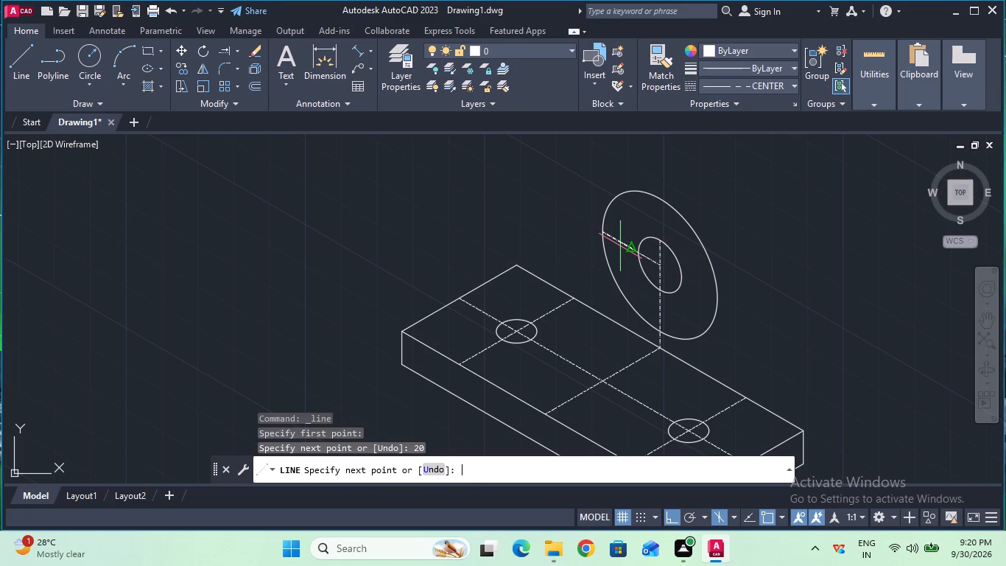
pyautogui.press('Escape')
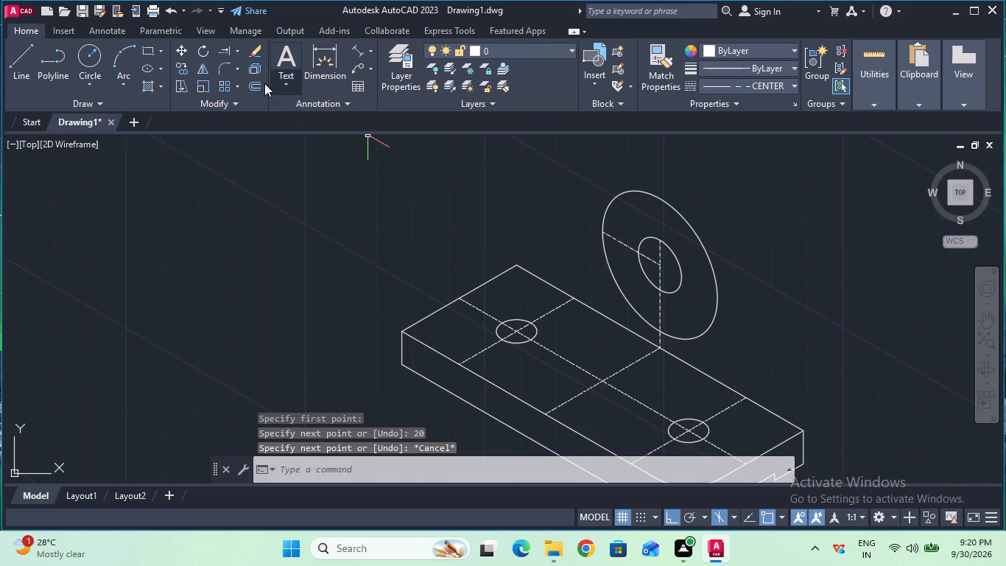
# Extend the new 20 mm centerline through the hole's centre to the opposite side of the outer isocircle.
pyautogui.click(228, 55)
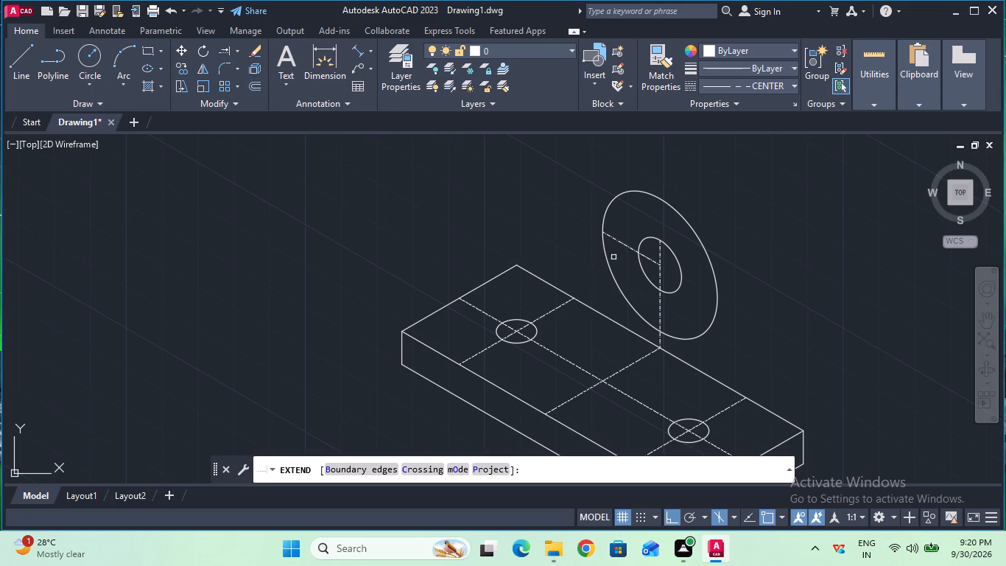
pyautogui.click(653, 262)
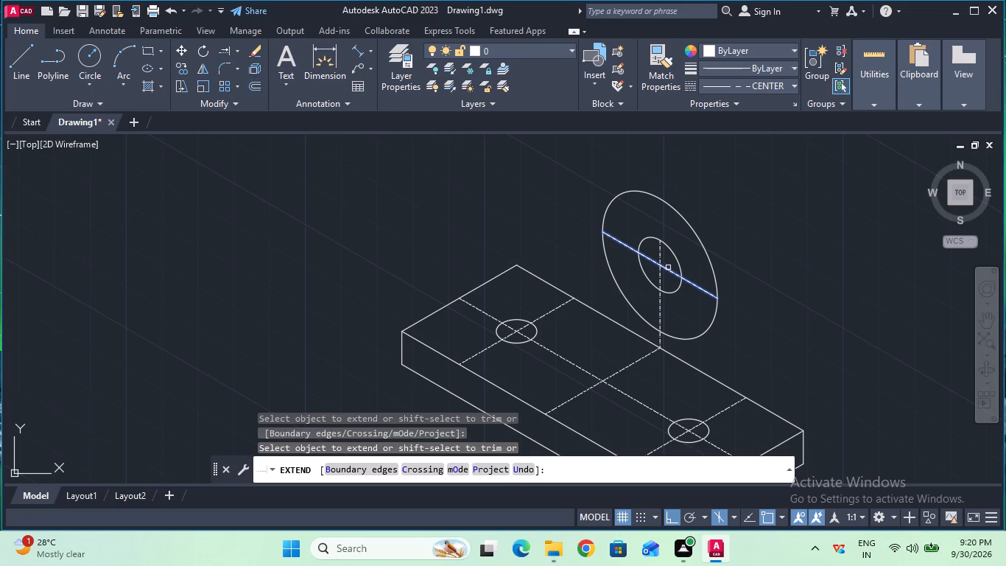
pyautogui.click(668, 268)
pyautogui.press('Escape')
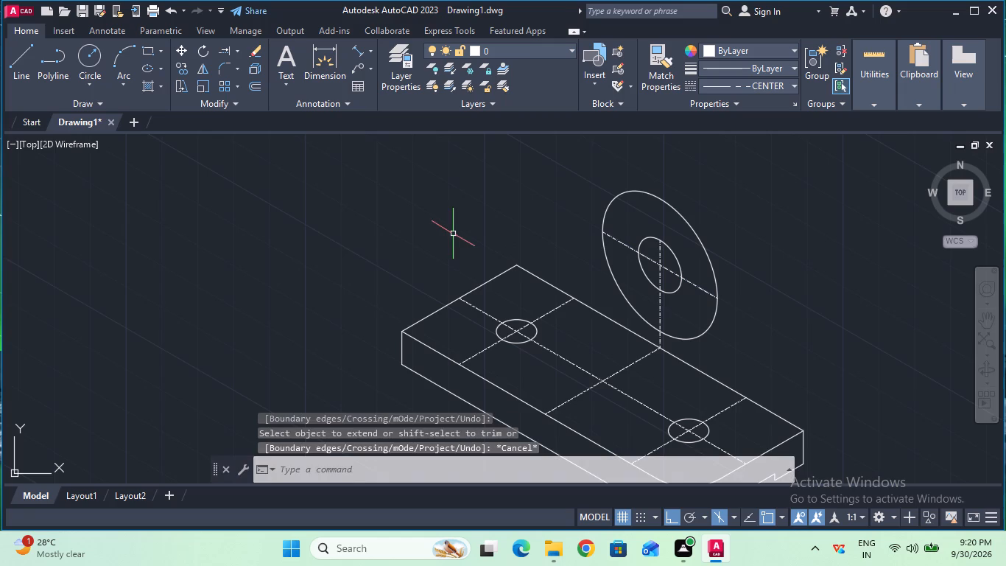
# With the linetype set to ByBlock, draw a 25 mm vertical line down from the sloping centerline's upper-left end to the plate.
pyautogui.click(789, 83)
pyautogui.click(788, 122)
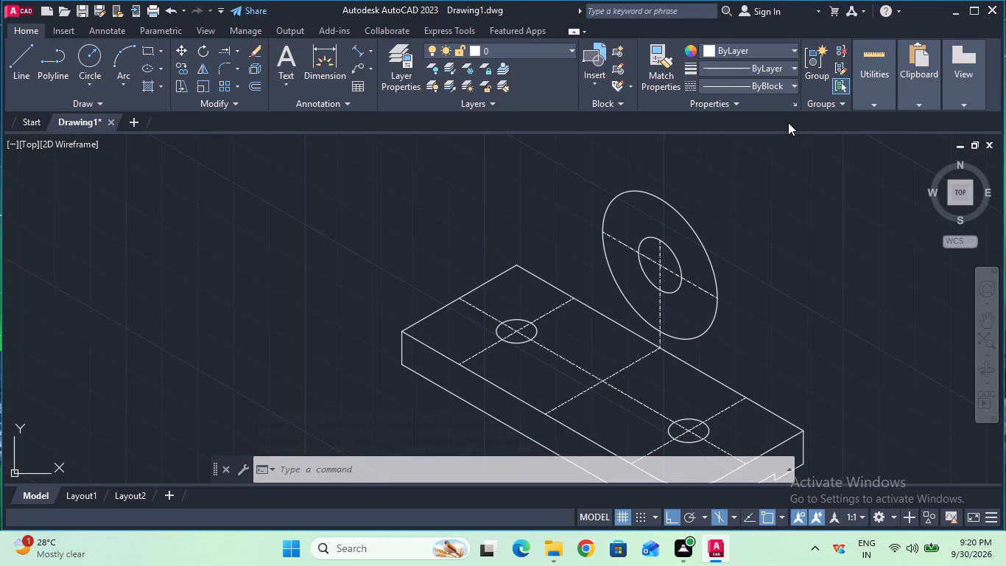
pyautogui.click(9, 74)
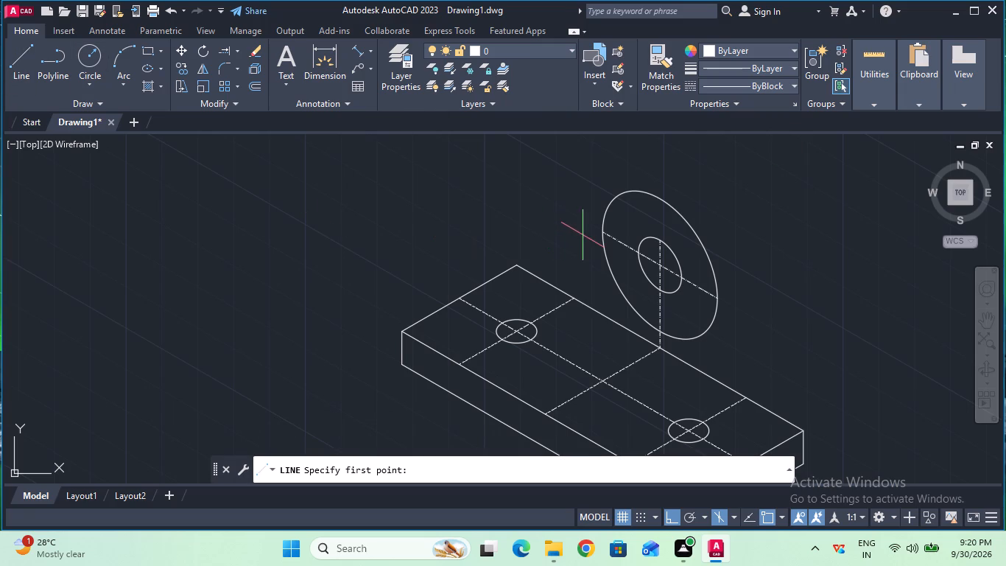
pyautogui.click(601, 235)
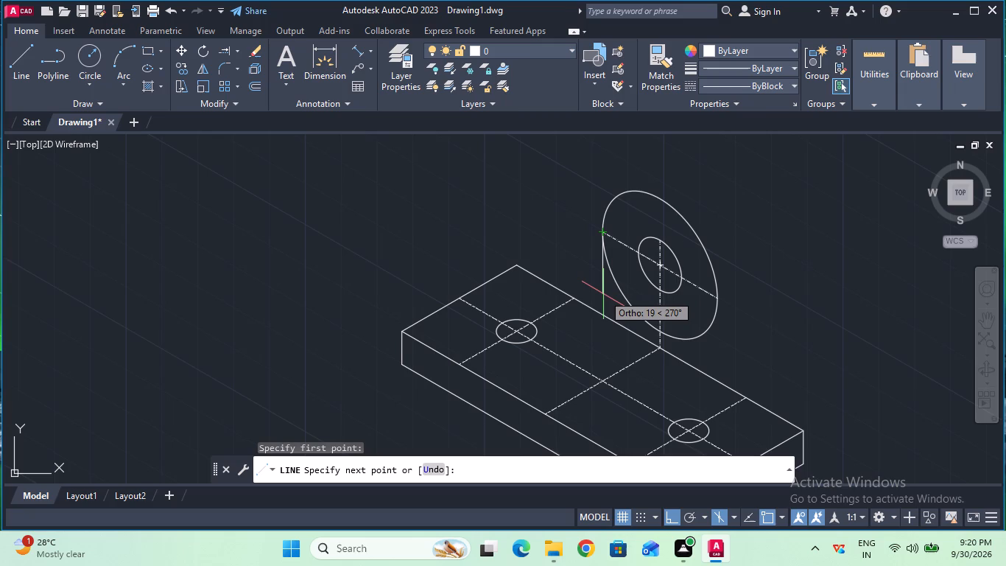
pyautogui.write('25')
pyautogui.press('Return')
pyautogui.press('Escape')
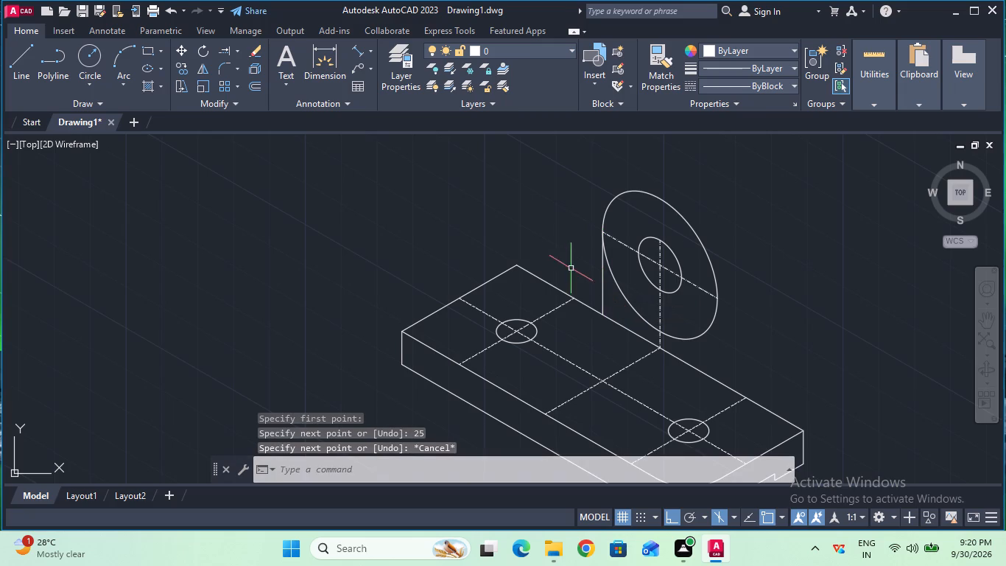
# Draw a 25 mm vertical line down from the sloping centerline's lower-right end to the plate's rear edge.
pyautogui.click(28, 59)
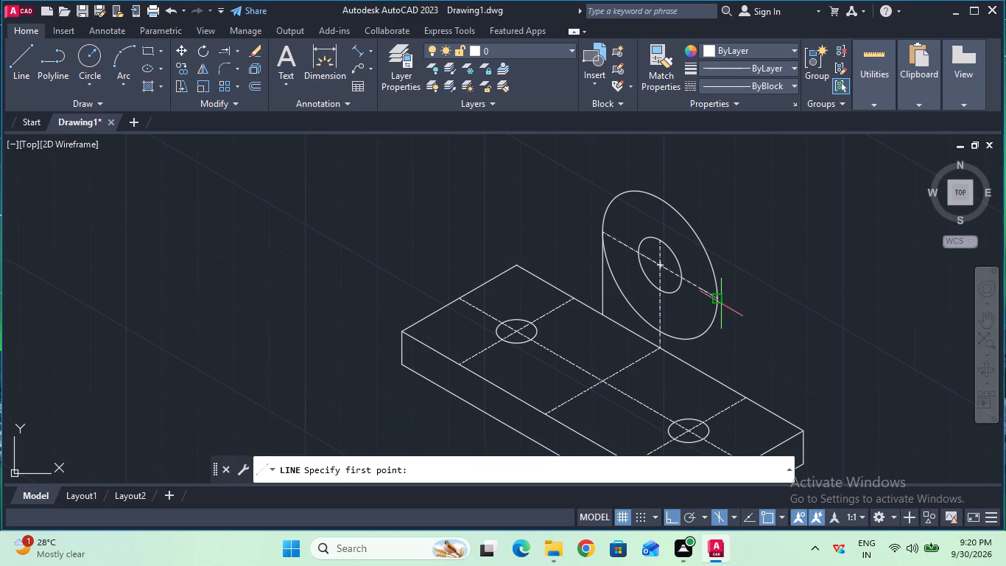
pyautogui.click(718, 300)
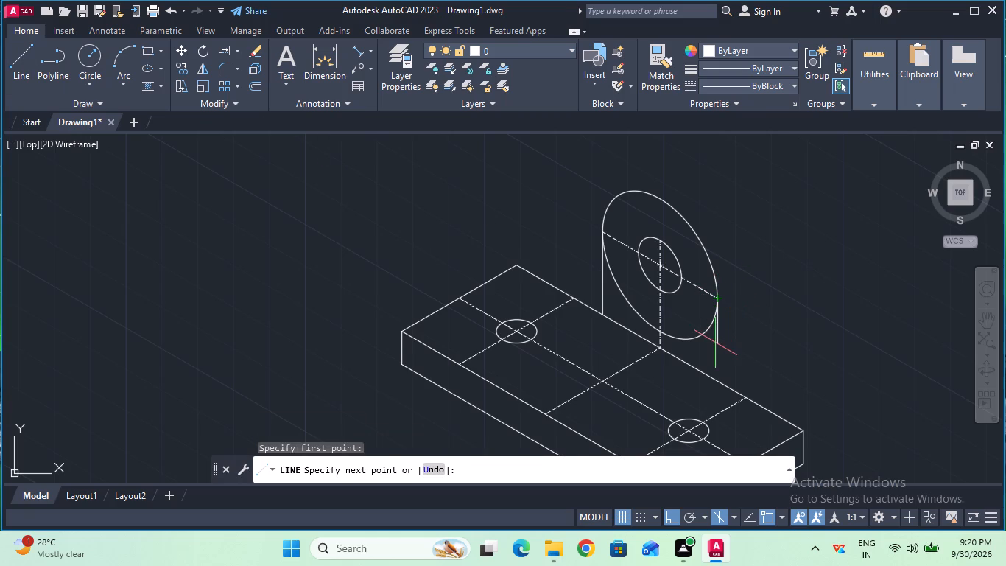
pyautogui.write('25')
pyautogui.press('Return')
pyautogui.press('Escape')
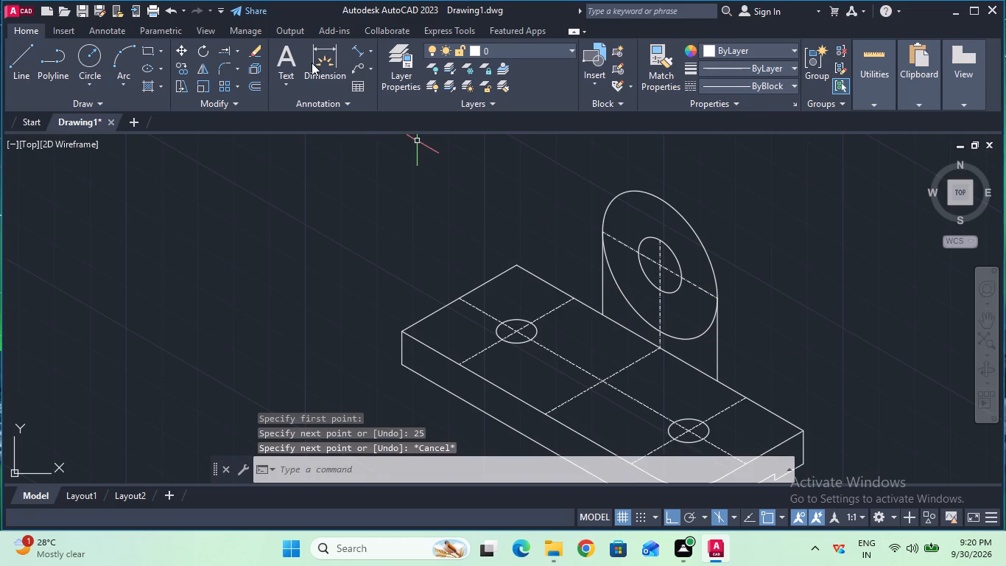
# Trim away the lower half of the radius 20 isocircle between the upright's two vertical edges.
pyautogui.click(237, 47)
pyautogui.click(247, 70)
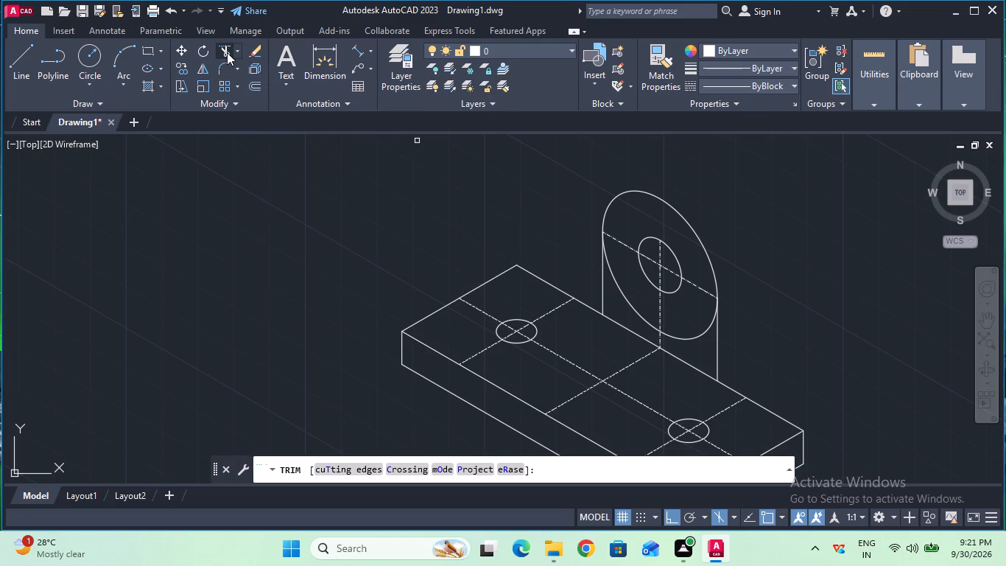
pyautogui.click(227, 52)
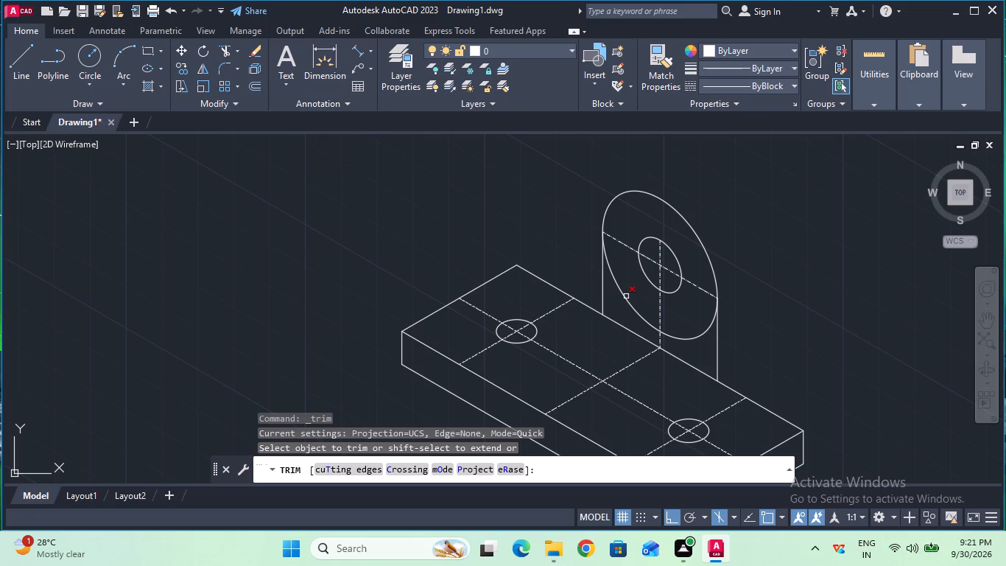
pyautogui.click(627, 296)
pyautogui.click(704, 332)
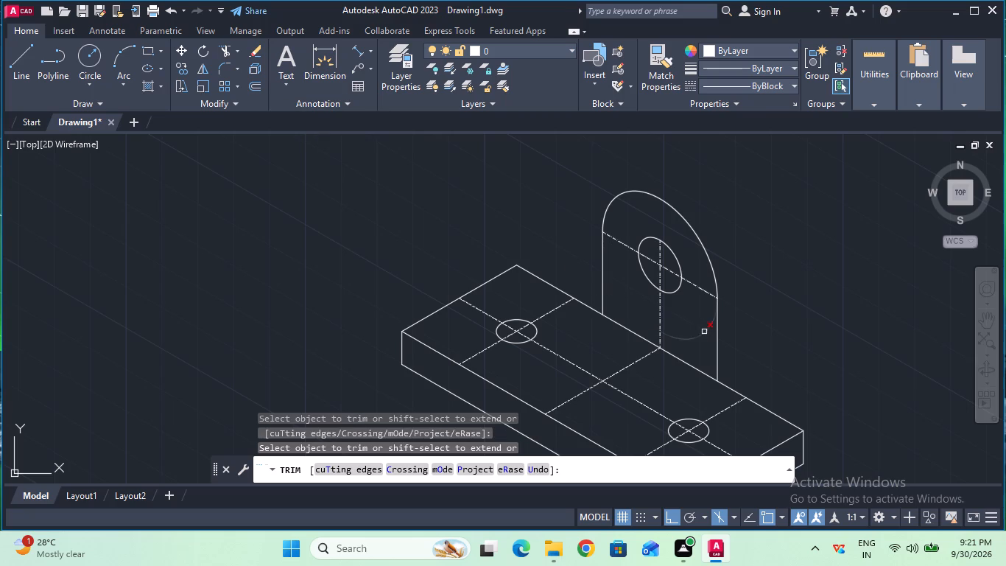
pyautogui.press('Escape')
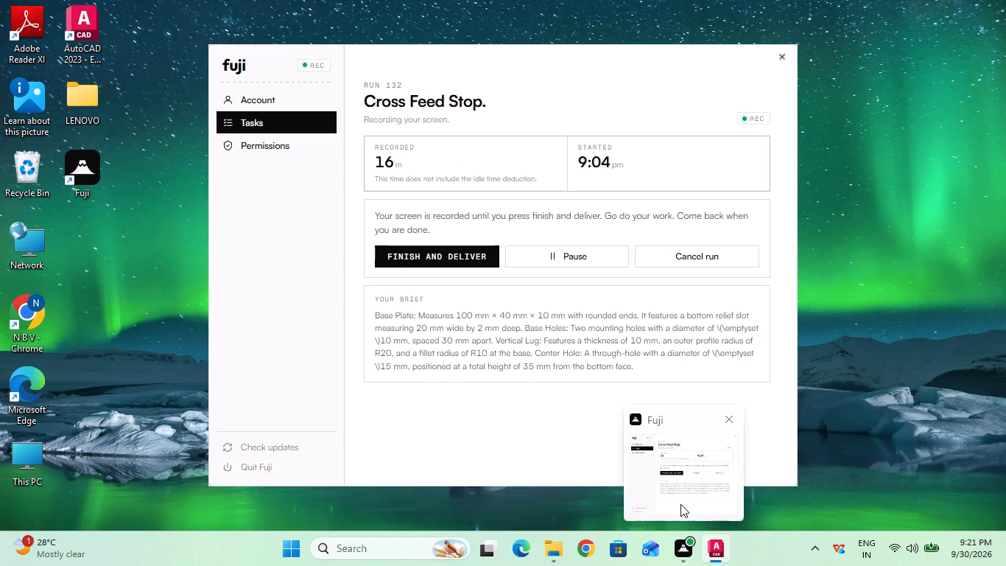
# Fillet the corner between the plate's top rear edge and the upright's left vertical edge with a 10 mm radius.
pyautogui.keyDown('ctrl'); pyautogui.scroll(-1, 746, 546); pyautogui.keyUp('ctrl')
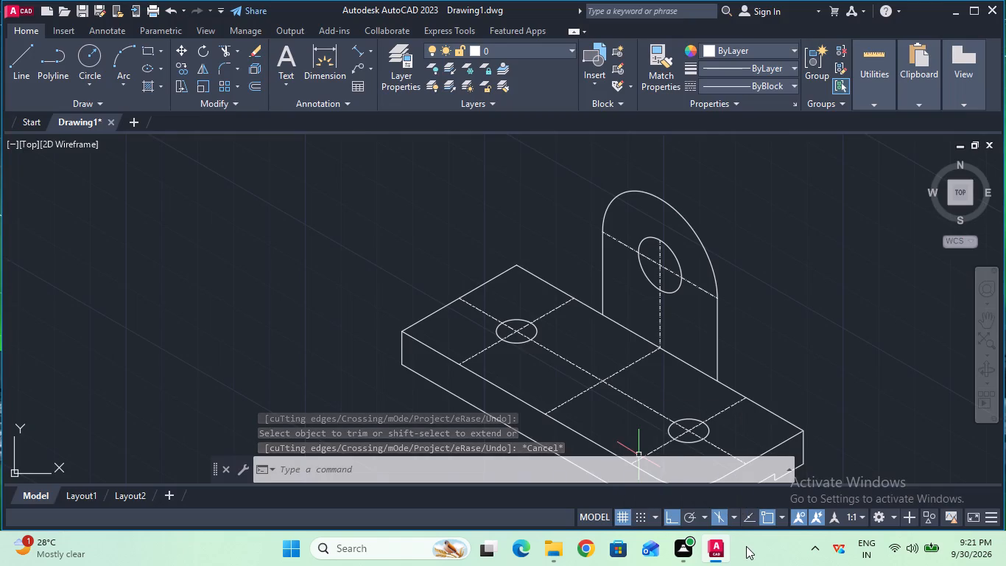
pyautogui.click(989, 328)
pyautogui.moveTo(826, 357); pyautogui.dragTo(826, 290)
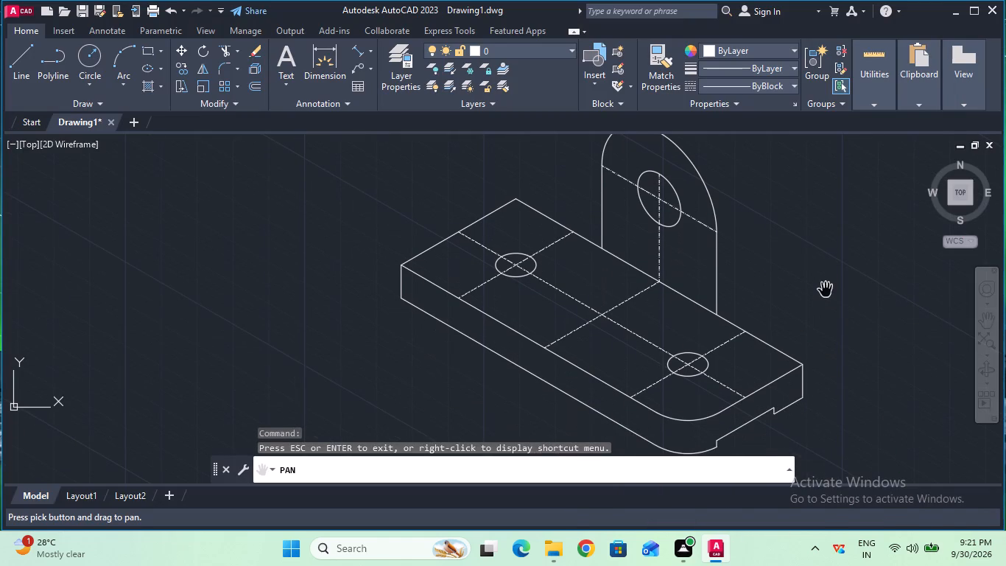
pyautogui.press('Escape')
pyautogui.keyDown('ctrl'); pyautogui.scroll(-1, 826, 290); pyautogui.keyUp('ctrl')
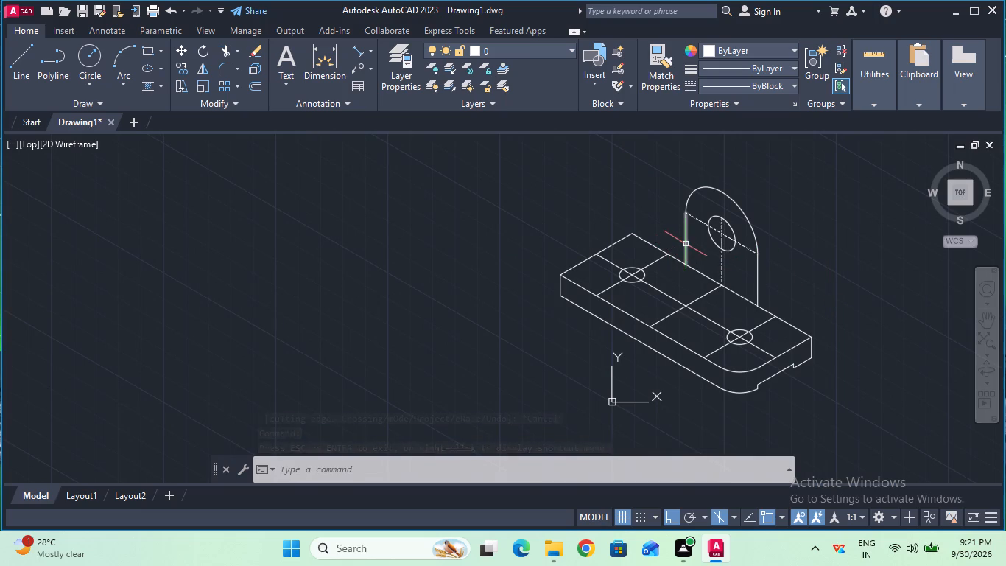
pyautogui.click(222, 70)
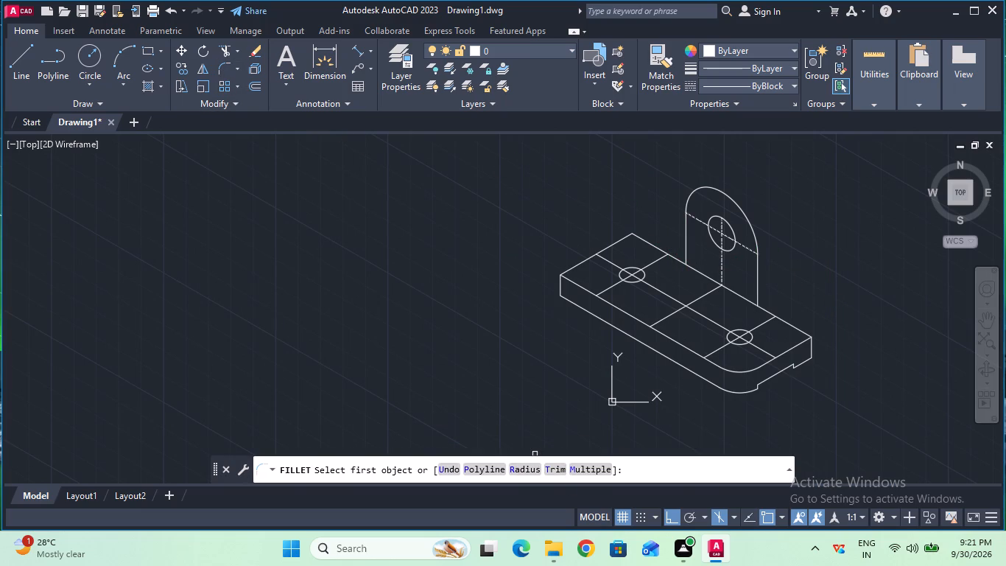
pyautogui.click(534, 470)
pyautogui.click(511, 470)
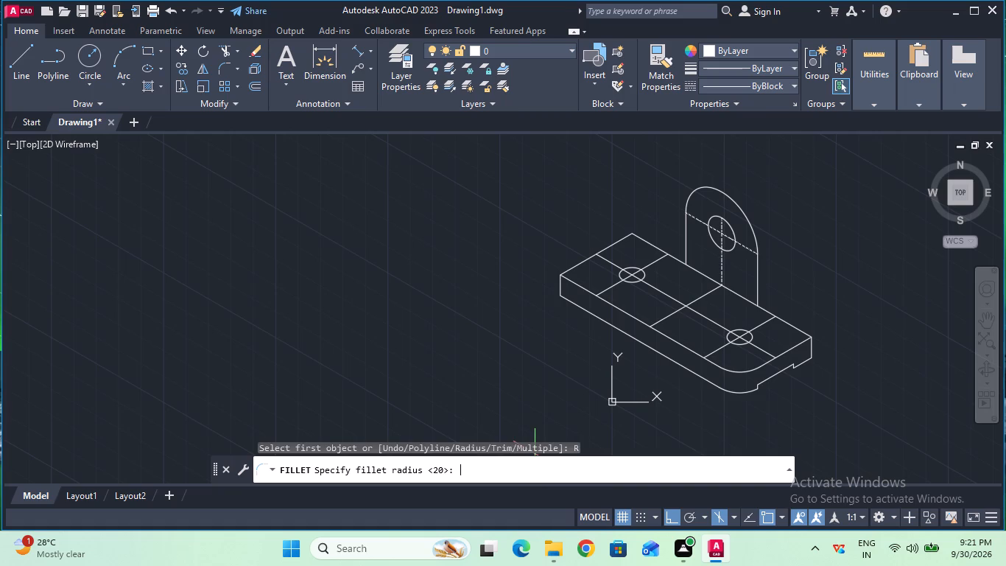
pyautogui.write('10')
pyautogui.press('Return')
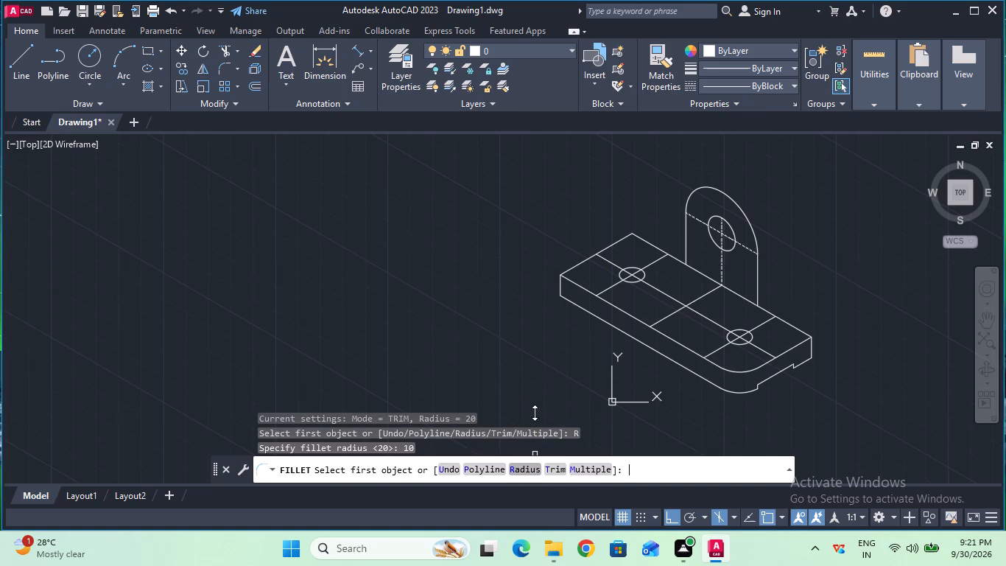
pyautogui.click(677, 256)
pyautogui.click(685, 252)
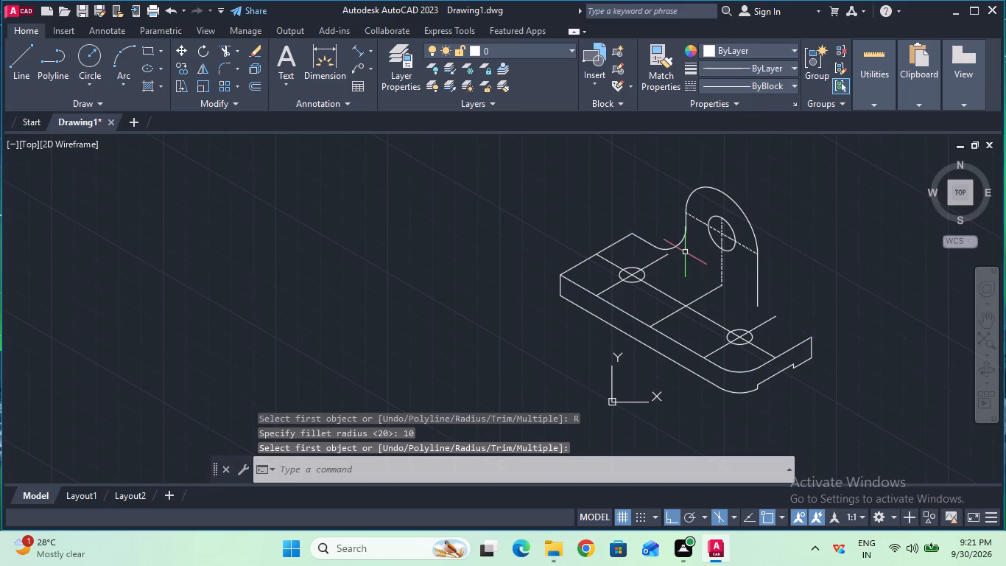
pyautogui.press('Escape')
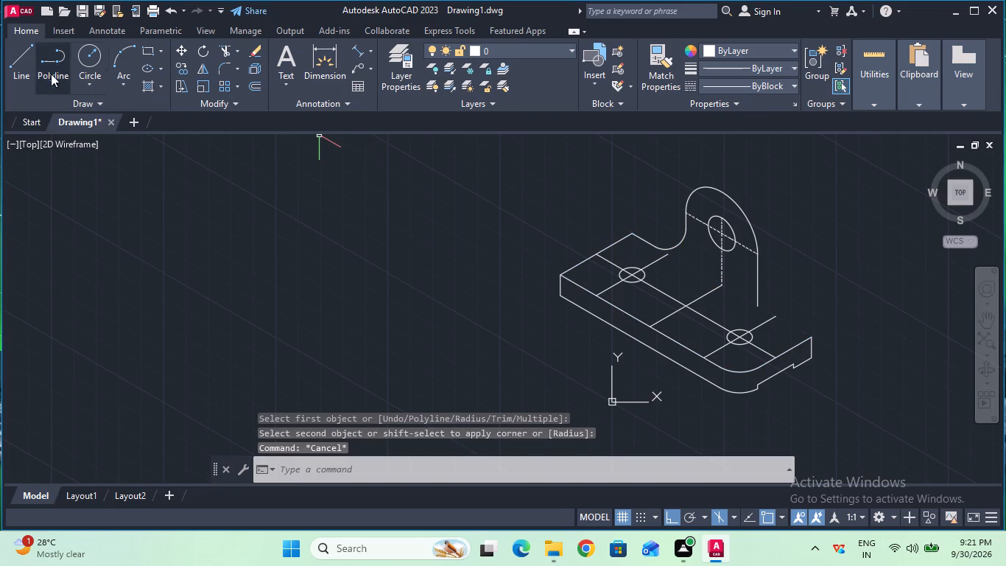
# Redraw the plate's top rear edge as a line from the fillet's lower end to the rear right corner.
pyautogui.click(14, 62)
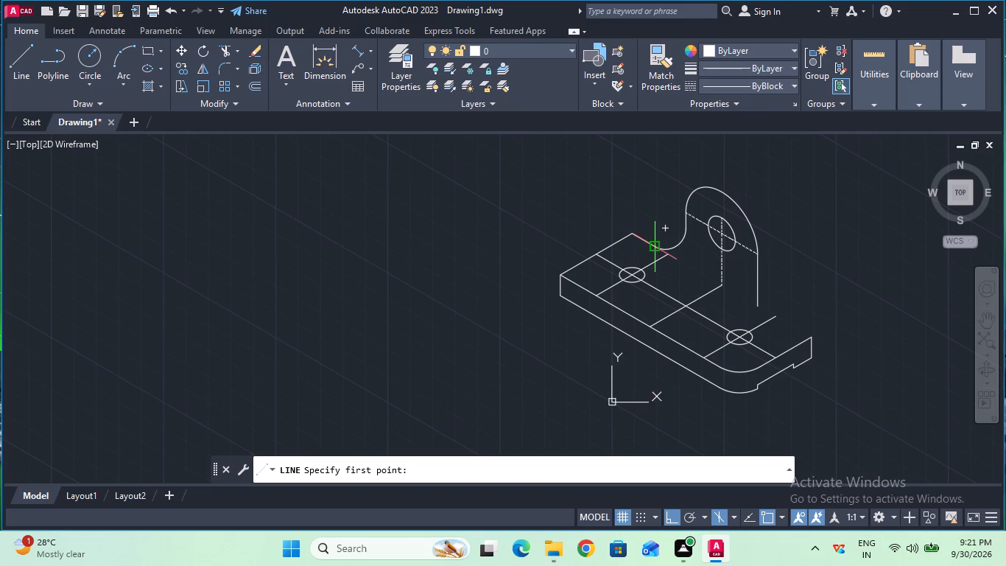
pyautogui.click(655, 245)
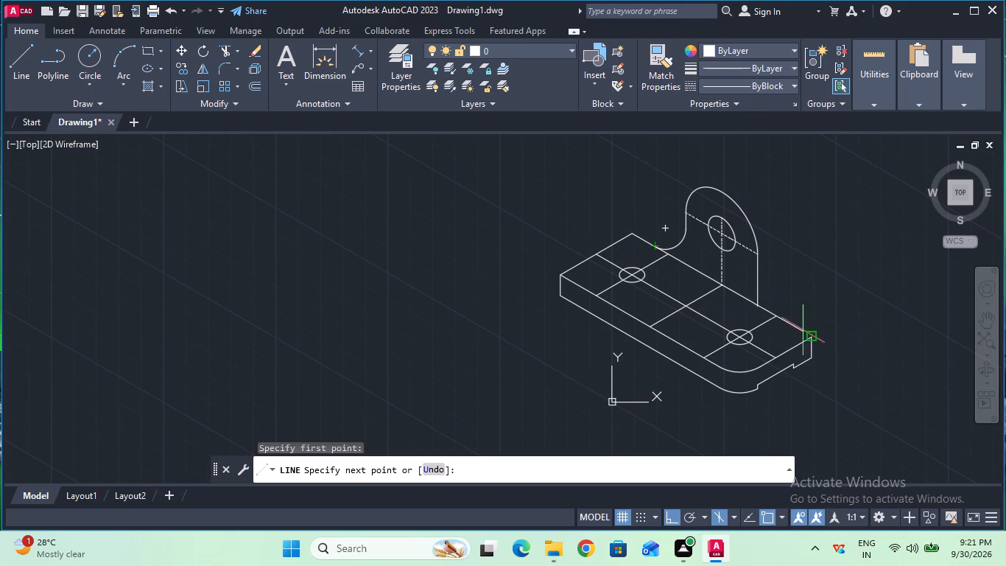
pyautogui.click(809, 335)
pyautogui.press('Escape')
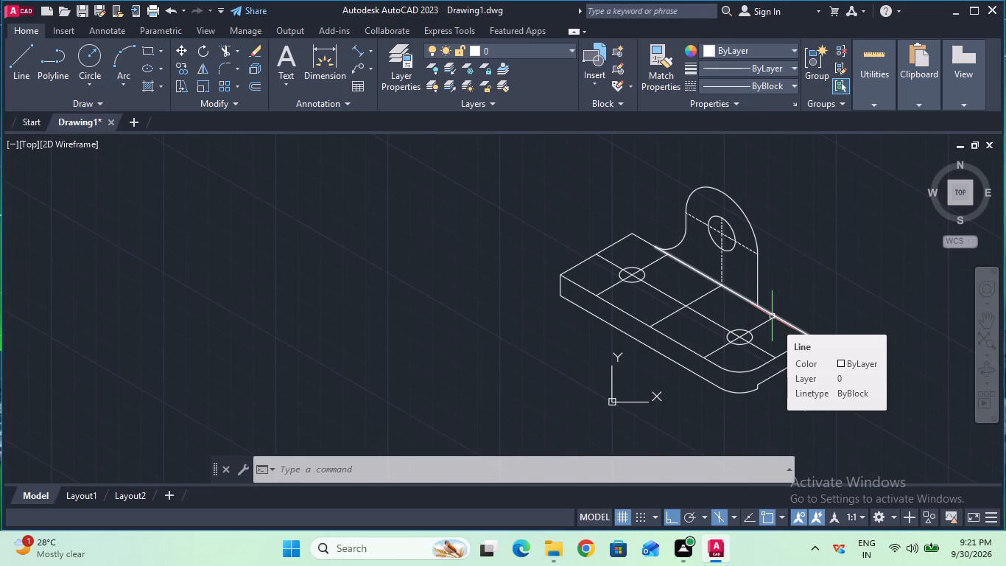
# Fillet the corner between the upright's right vertical edge and the plate's top rear edge with a 10 mm radius.
pyautogui.click(219, 66)
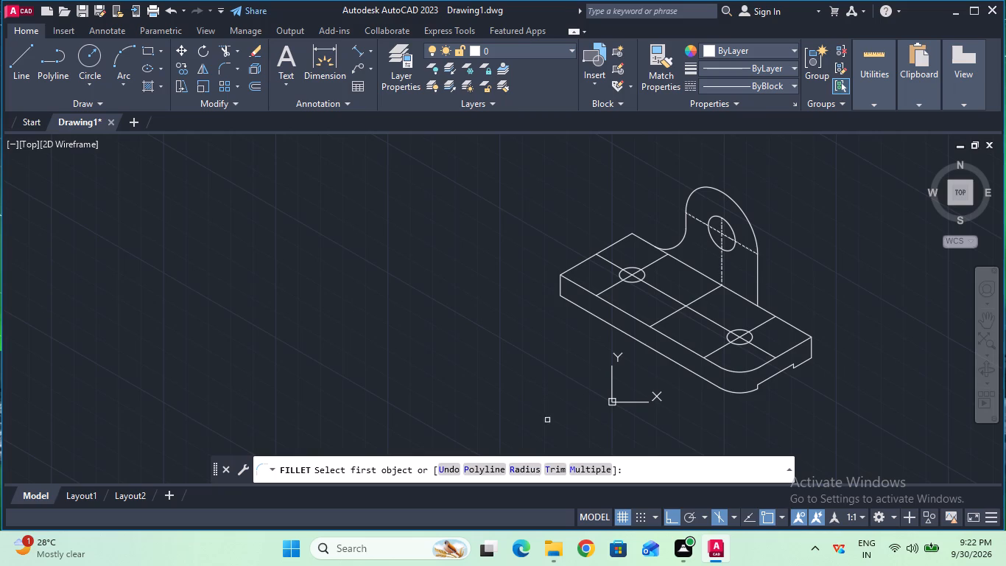
pyautogui.click(533, 466)
pyautogui.click(530, 465)
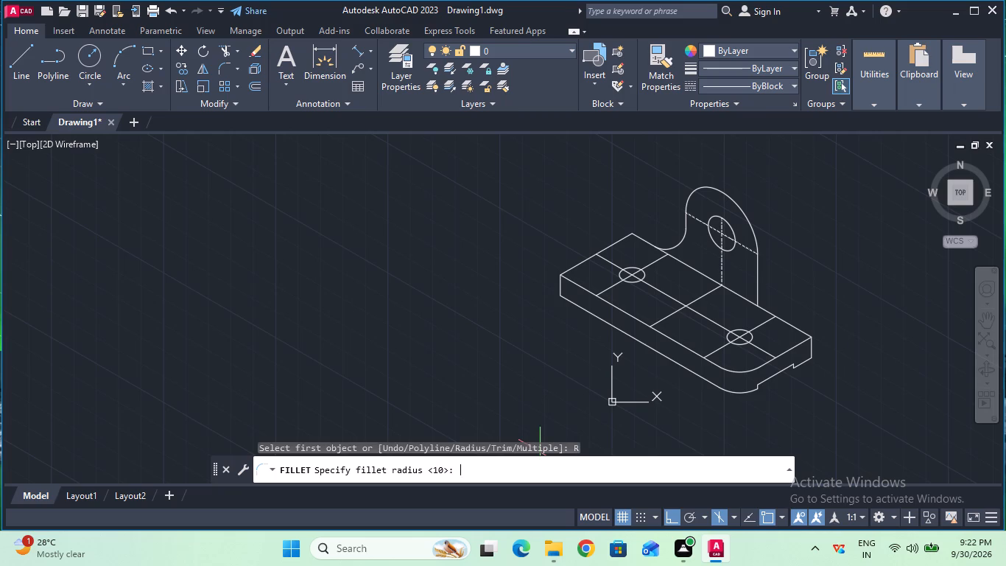
pyautogui.write('10')
pyautogui.press('Return')
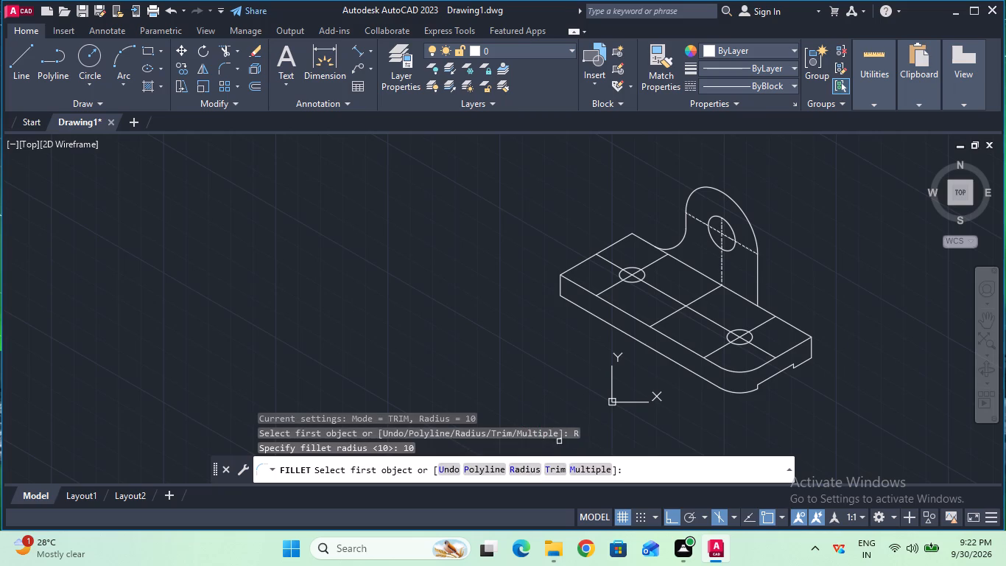
pyautogui.click(759, 277)
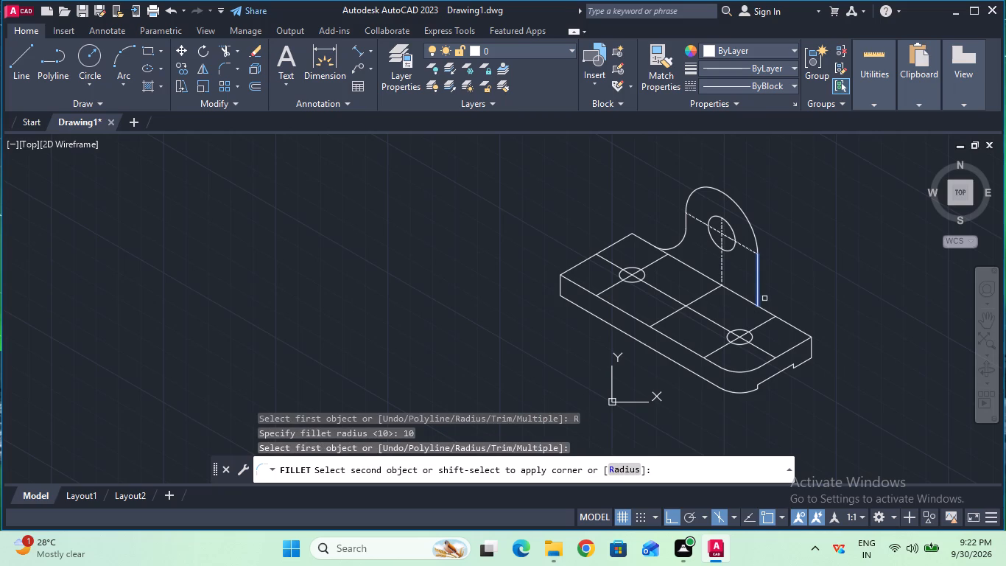
pyautogui.click(770, 311)
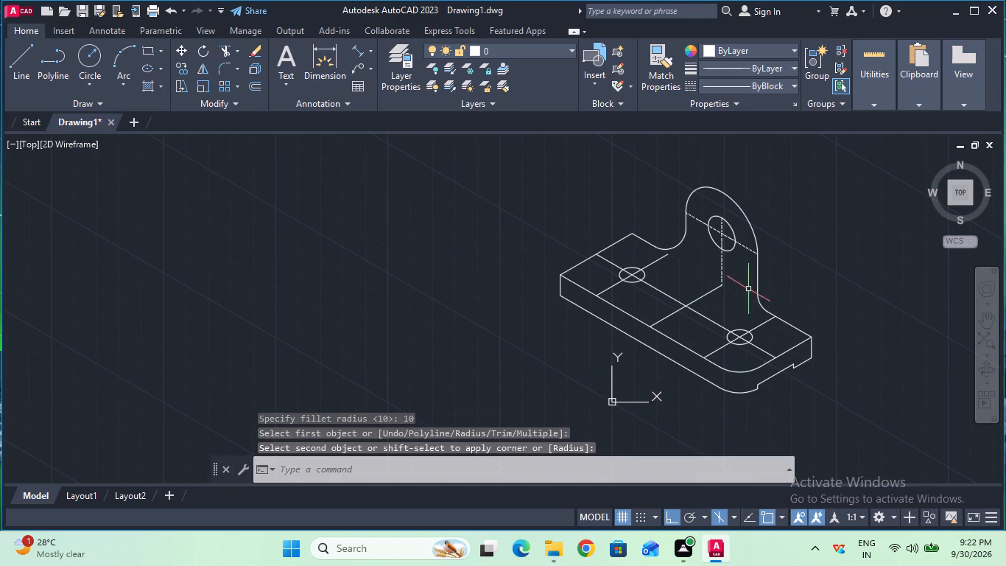
pyautogui.press('Escape')
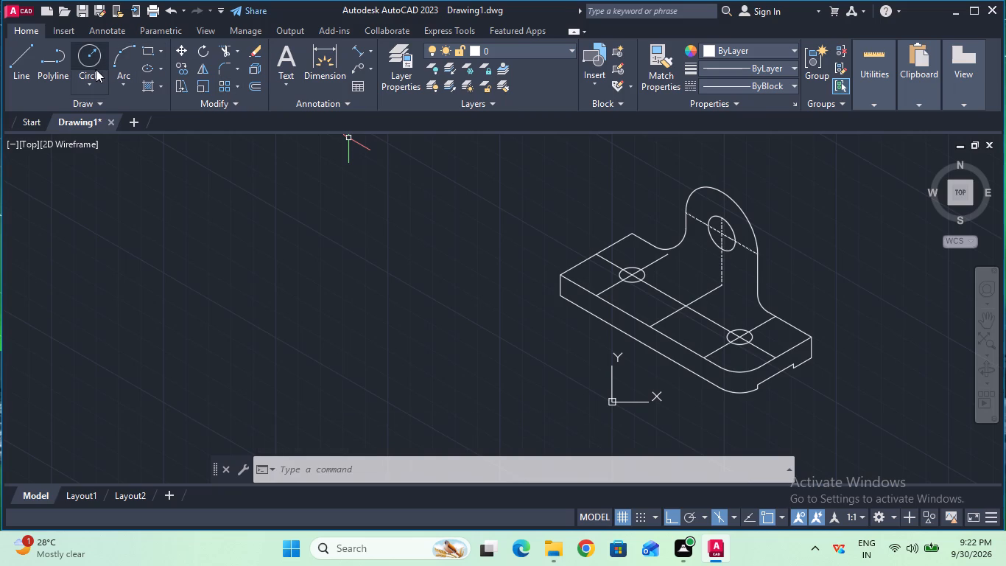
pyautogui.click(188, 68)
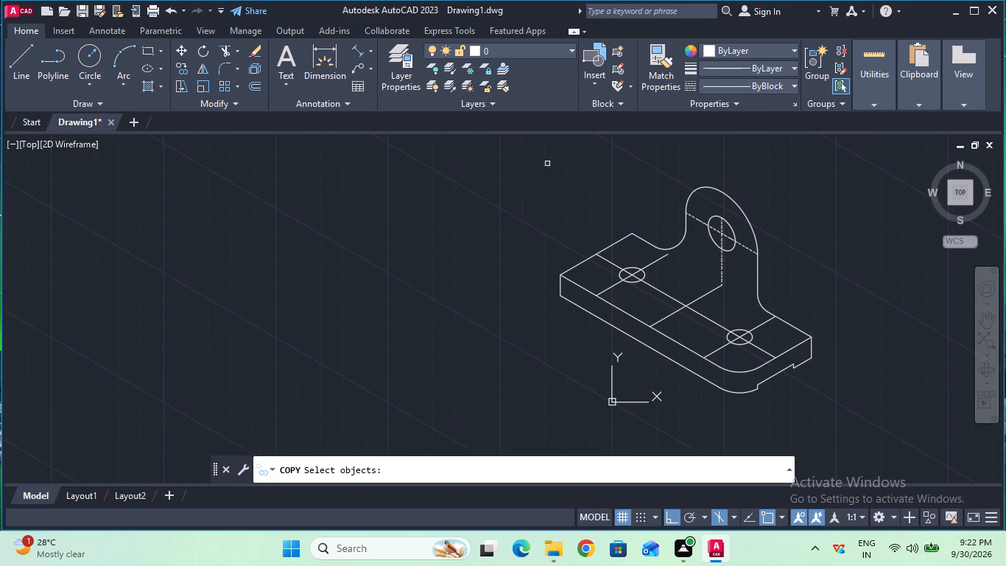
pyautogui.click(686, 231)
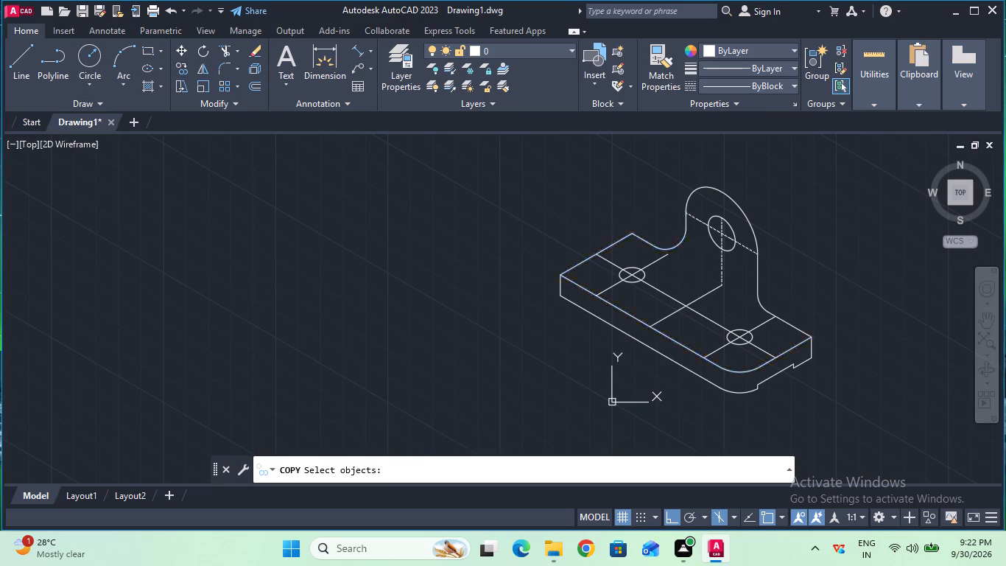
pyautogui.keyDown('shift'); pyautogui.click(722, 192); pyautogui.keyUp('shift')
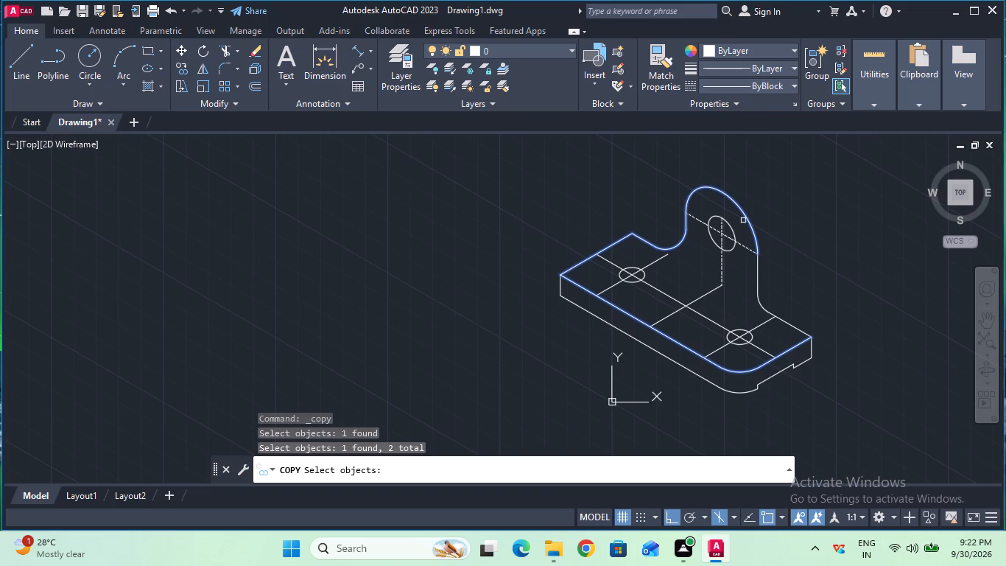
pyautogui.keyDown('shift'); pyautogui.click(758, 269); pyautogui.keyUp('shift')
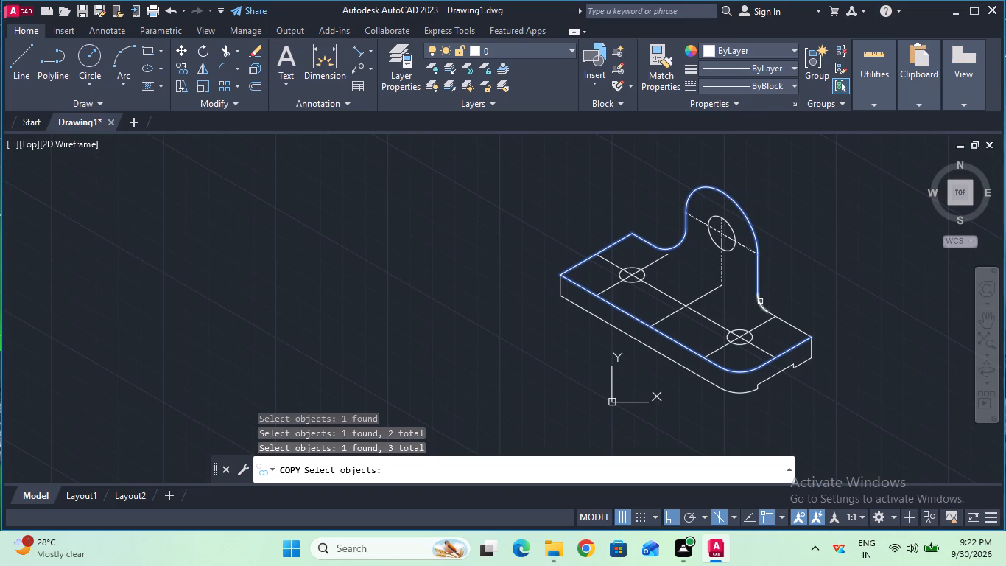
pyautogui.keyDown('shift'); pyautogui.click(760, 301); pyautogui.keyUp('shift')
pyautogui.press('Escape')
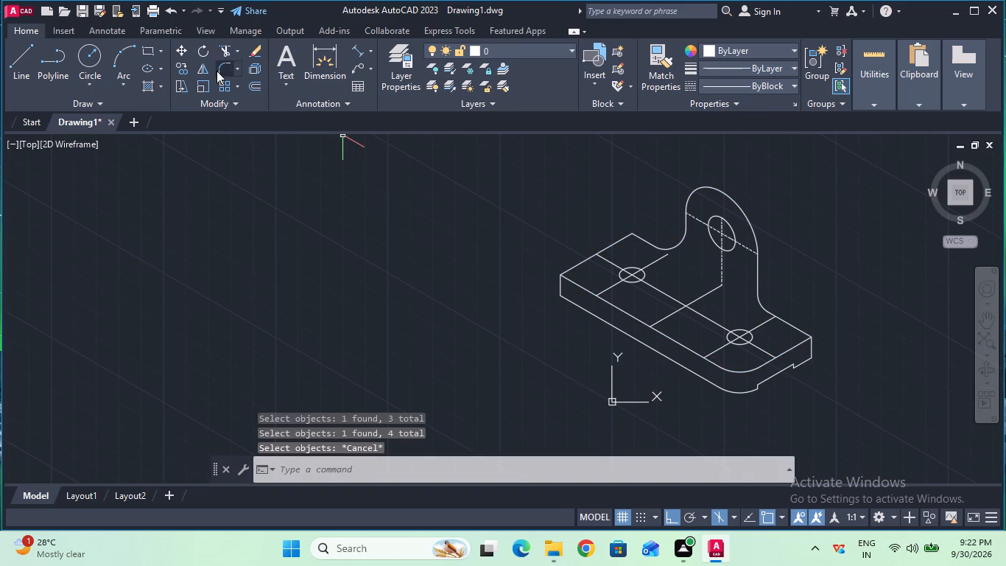
# Redraw the plate's top rear edge across the upright's base as a line joining the lower ends of the two fillets.
pyautogui.click(15, 66)
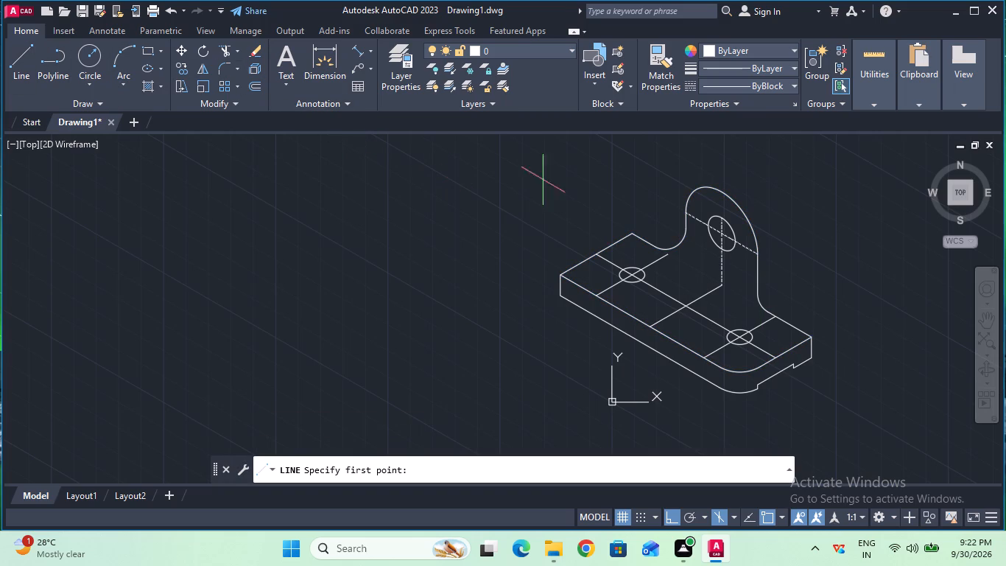
pyautogui.click(656, 246)
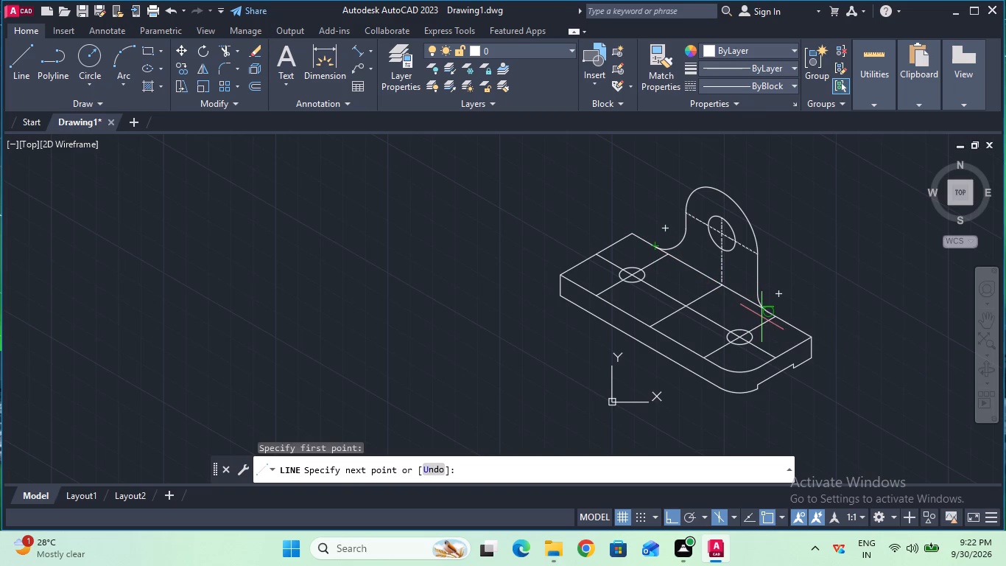
pyautogui.click(764, 315)
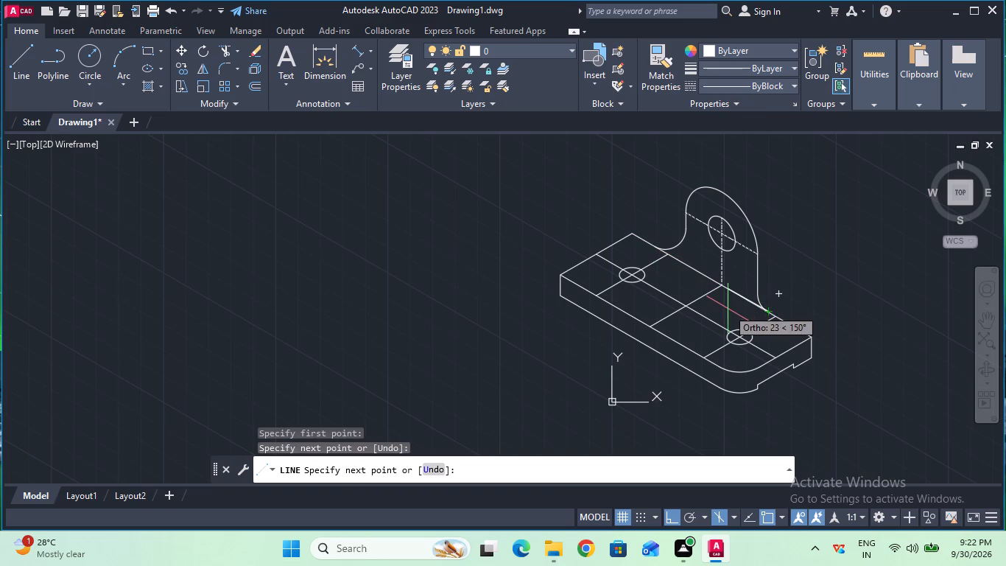
pyautogui.press('Escape')
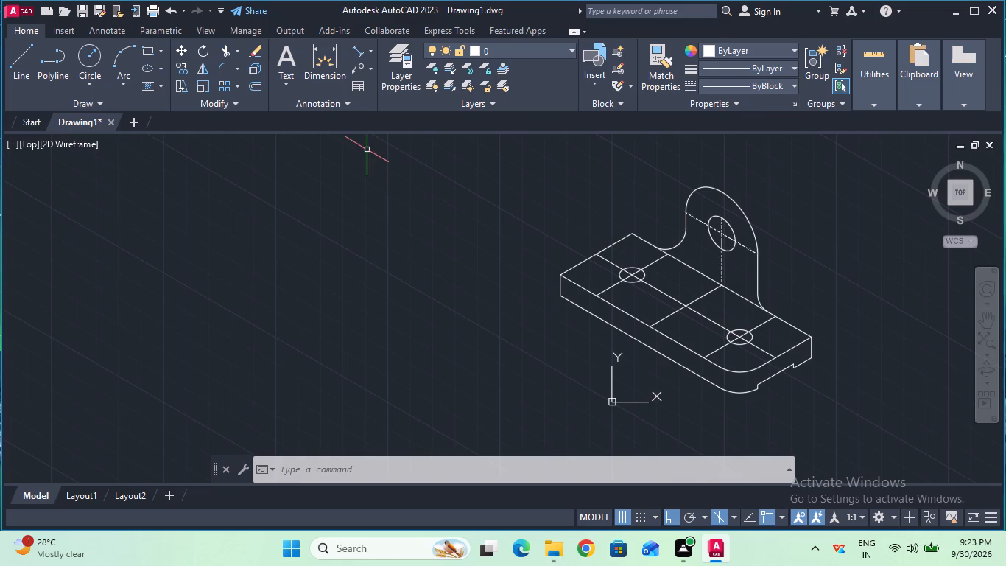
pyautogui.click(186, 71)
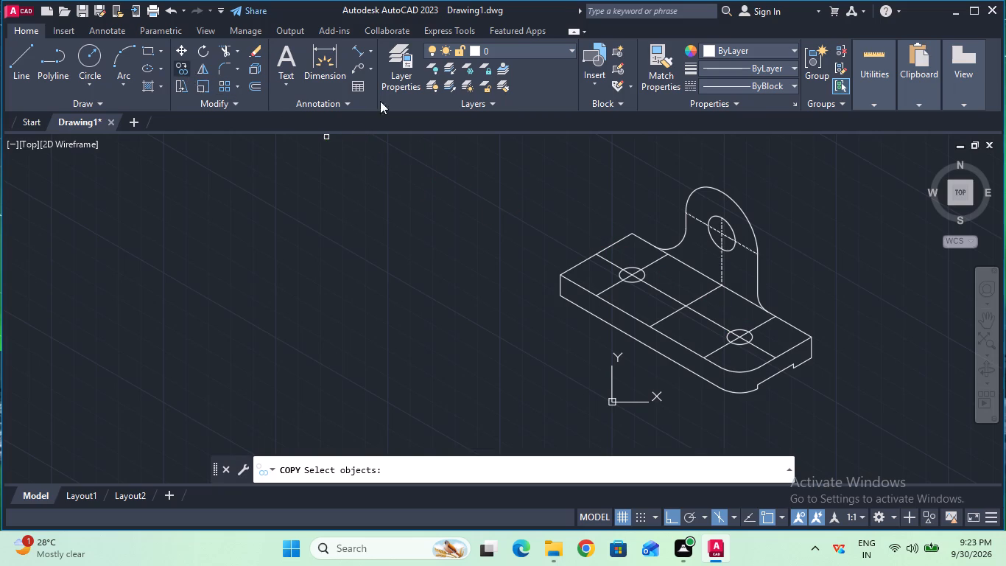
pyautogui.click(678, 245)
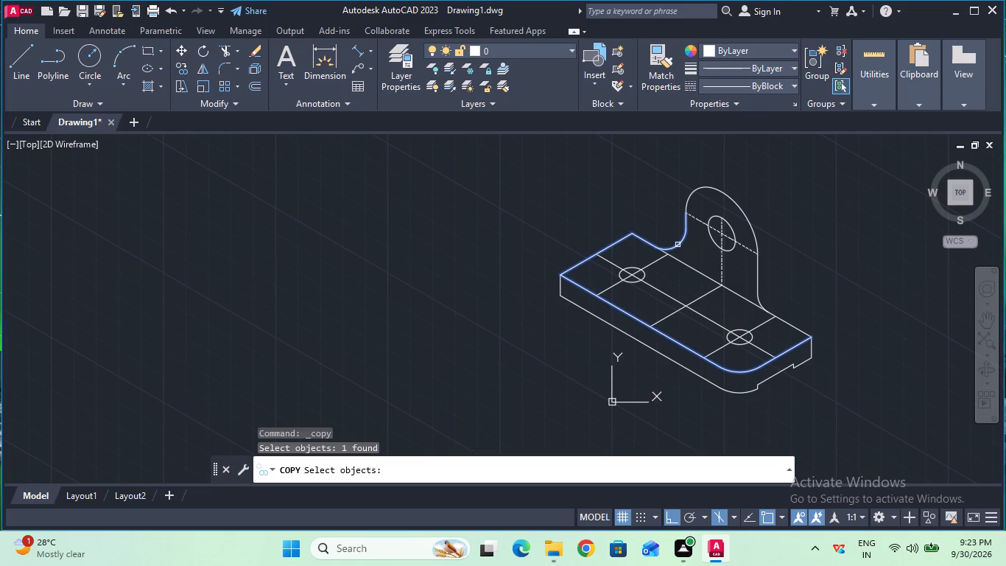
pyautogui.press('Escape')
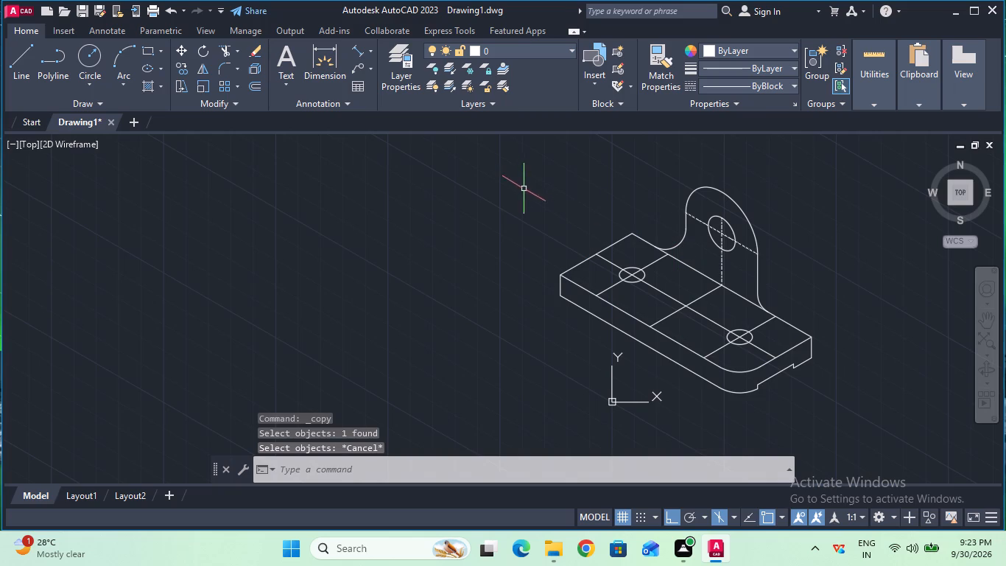
# Select the whole part and explode it so its joined outlines become separate objects.
pyautogui.click(438, 166)
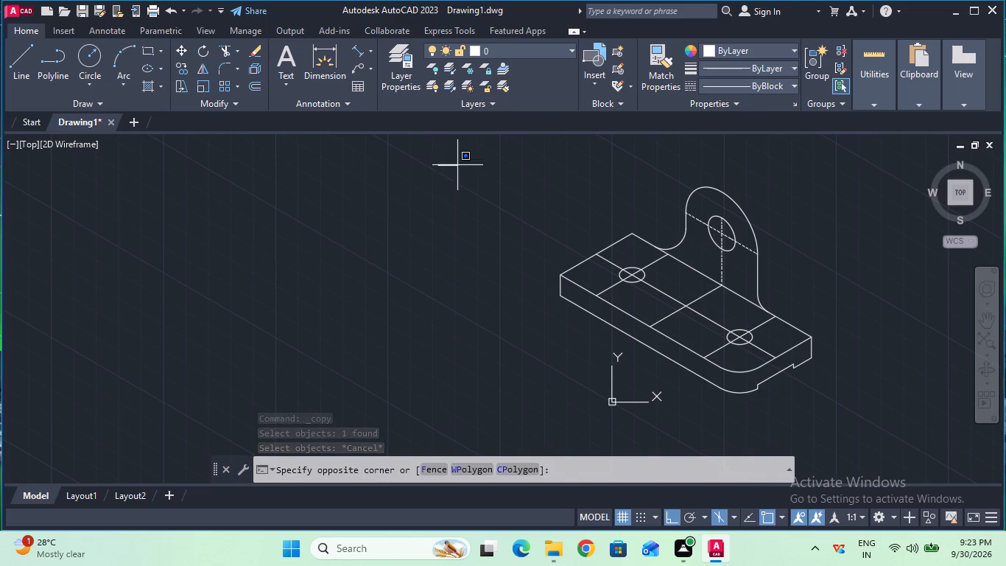
pyautogui.click(660, 153)
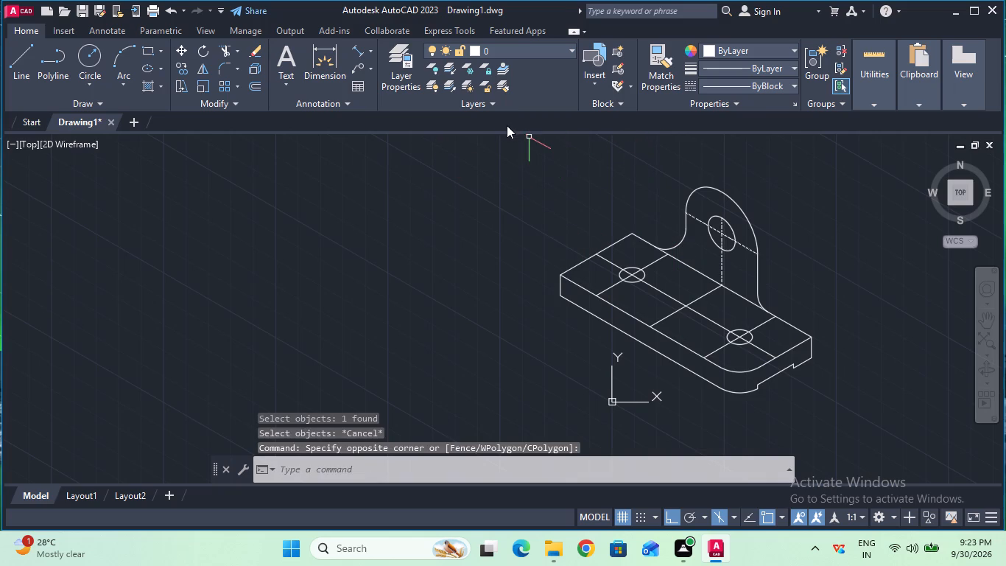
pyautogui.click(518, 145)
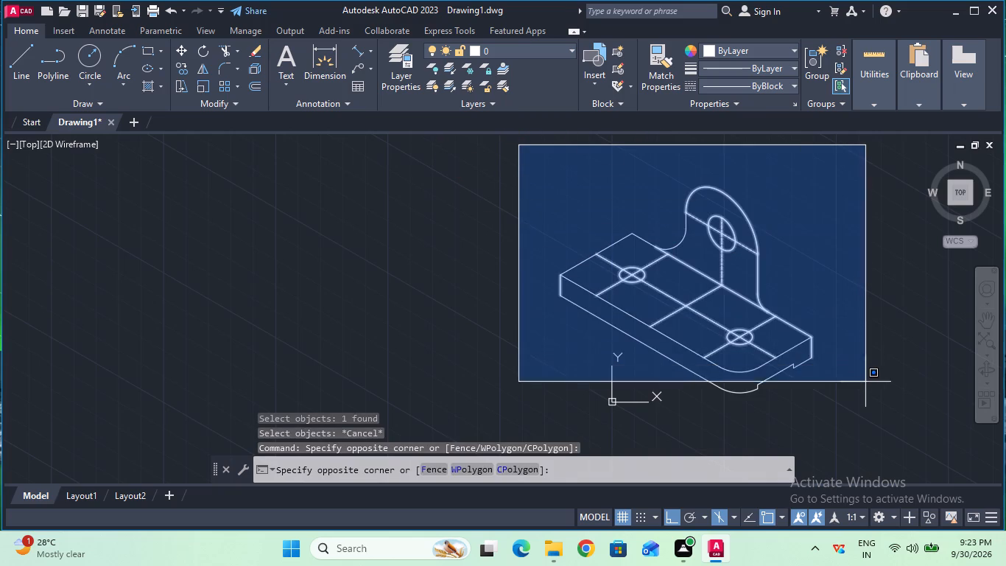
pyautogui.click(870, 411)
pyautogui.write('ex')
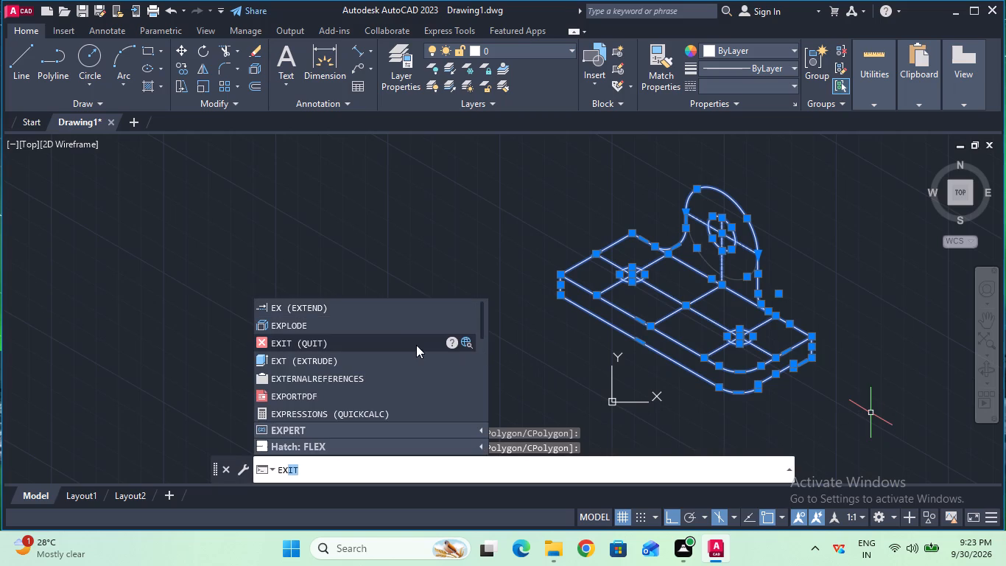
pyautogui.click(410, 329)
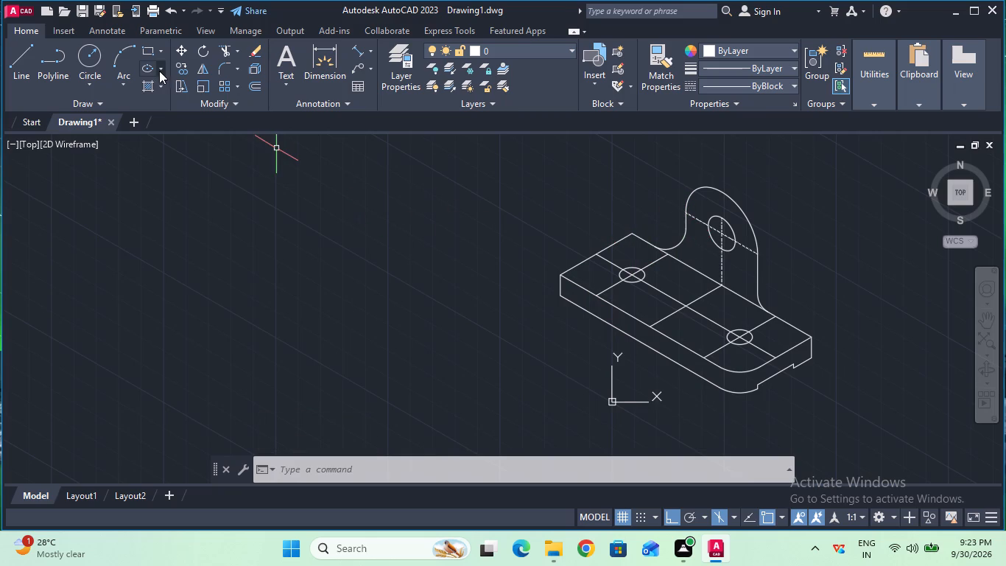
# Copy the upright's outline (both fillets, both vertical edges and the top arc) 10 mm toward the plate's front in the top isoplane, from the hole centre.
pyautogui.click(188, 69)
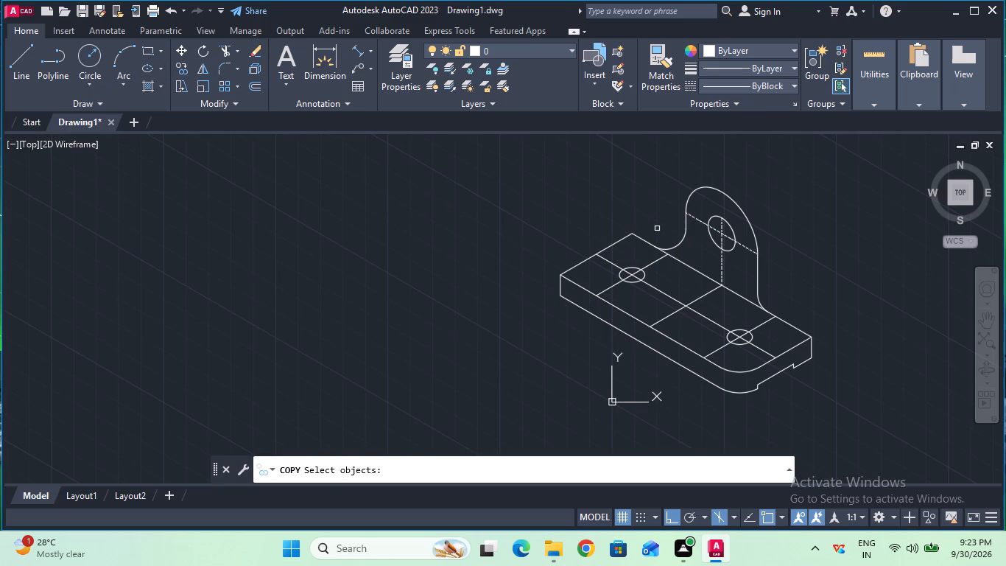
pyautogui.click(675, 245)
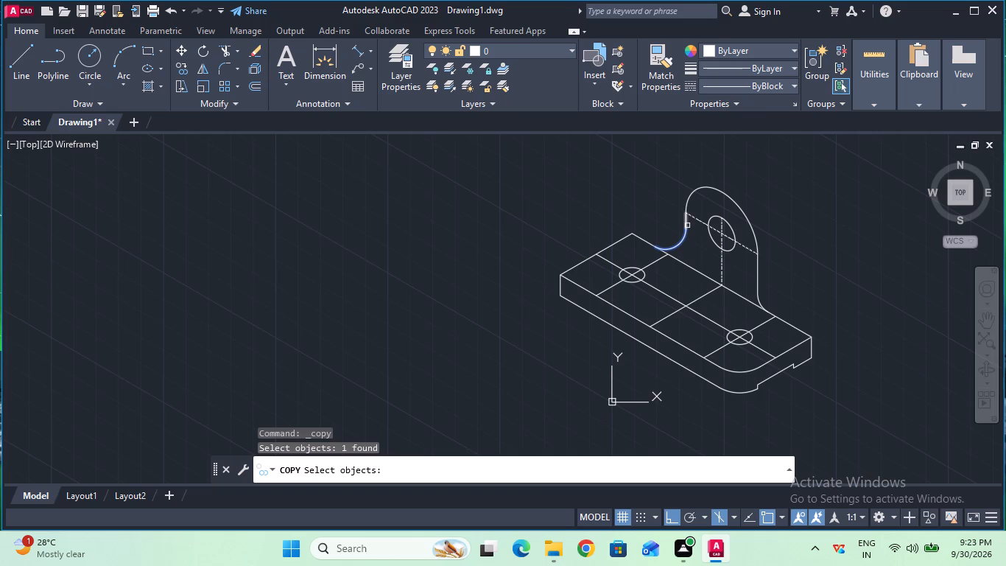
pyautogui.keyDown('shift'); pyautogui.click(687, 226); pyautogui.keyUp('shift')
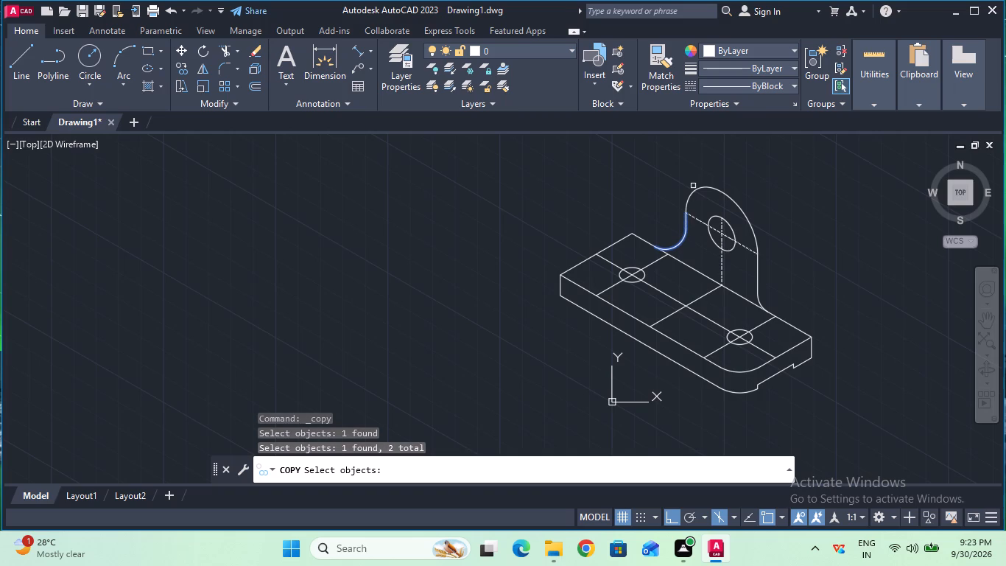
pyautogui.keyDown('shift'); pyautogui.click(694, 187); pyautogui.keyUp('shift')
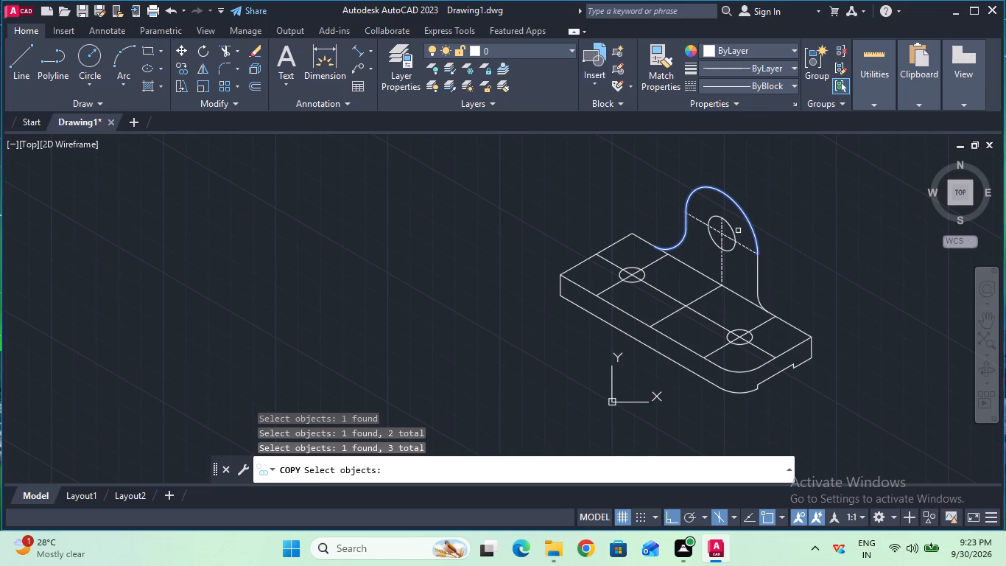
pyautogui.keyDown('shift'); pyautogui.click(758, 282); pyautogui.keyUp('shift')
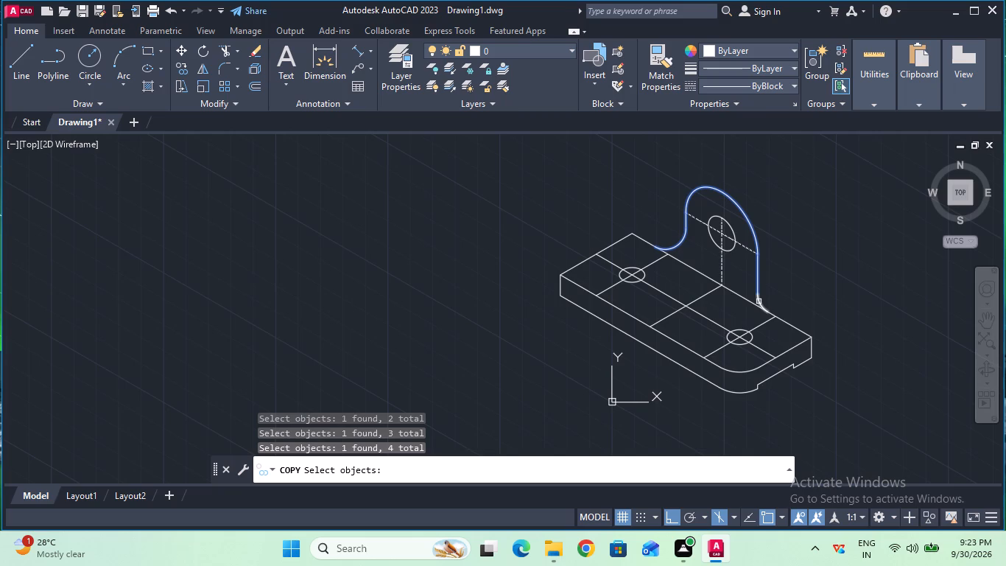
pyautogui.keyDown('shift'); pyautogui.click(759, 301); pyautogui.keyUp('shift')
pyautogui.press('Return')
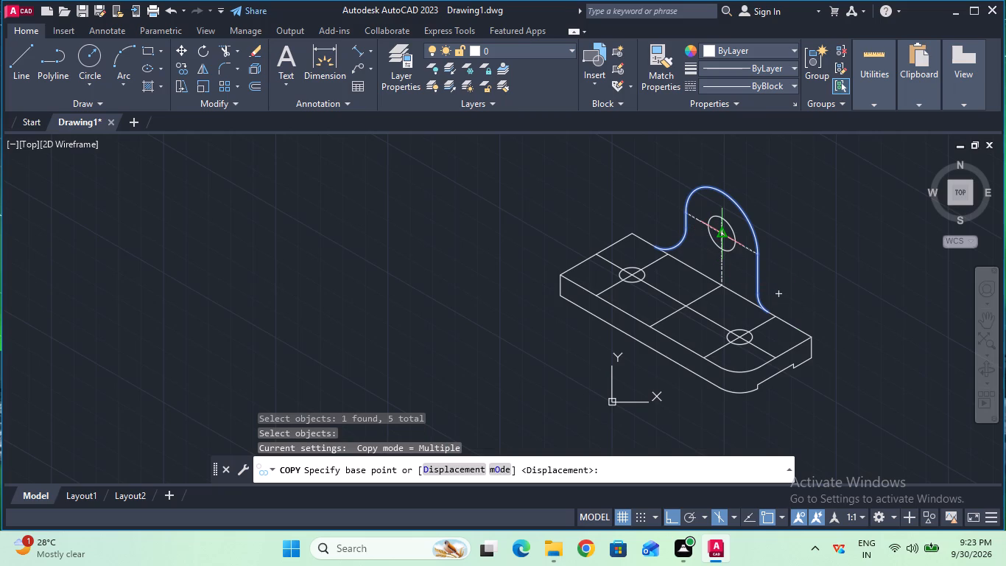
pyautogui.click(720, 235)
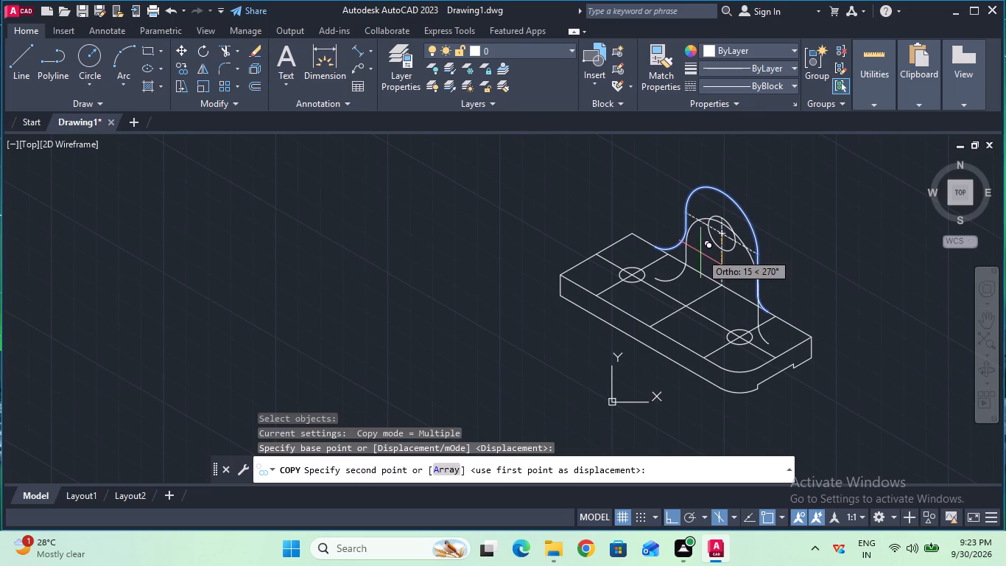
pyautogui.press('F5')
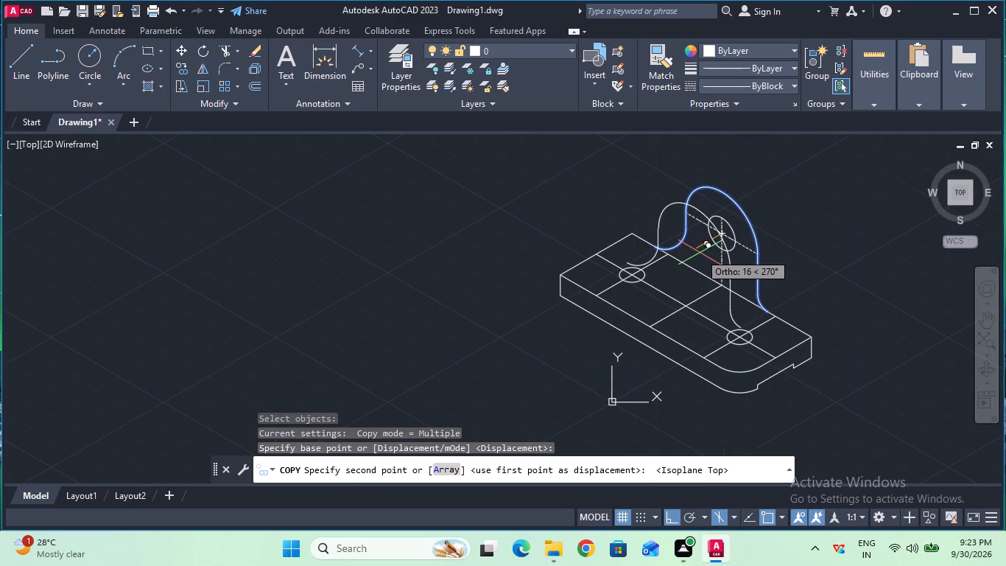
pyautogui.press('1')
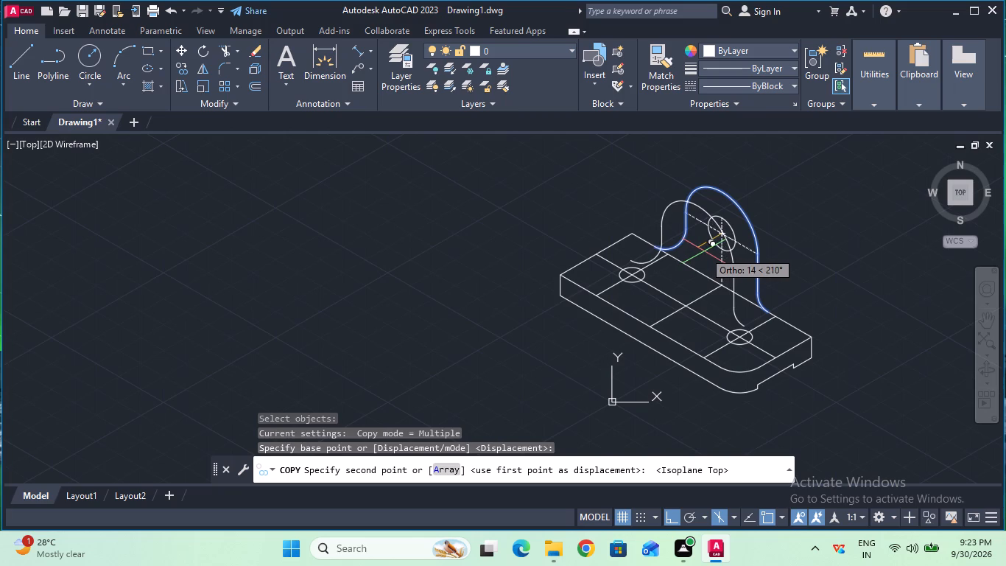
pyautogui.press('0')
pyautogui.press('Return')
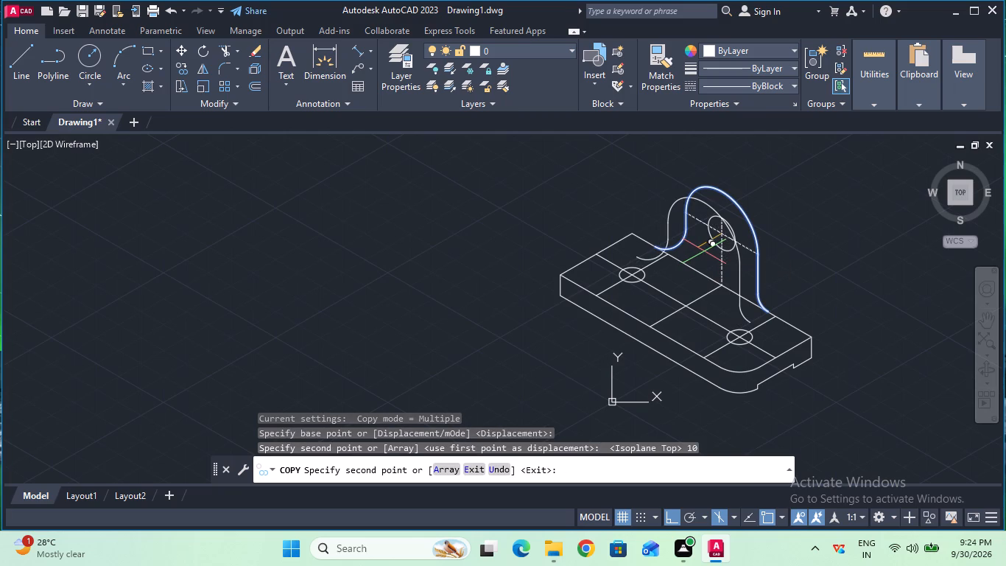
# Trim the upright's hidden rear outline (left fillet, left vertical edge, arc behind the front face) and the horizontal centreline before the hole.
pyautogui.press('Escape')
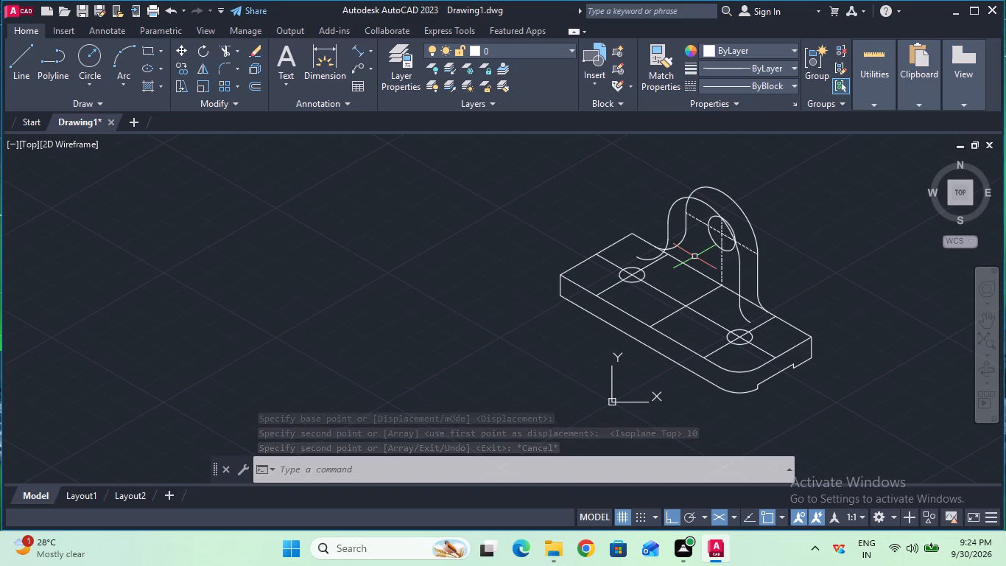
pyautogui.click(225, 52)
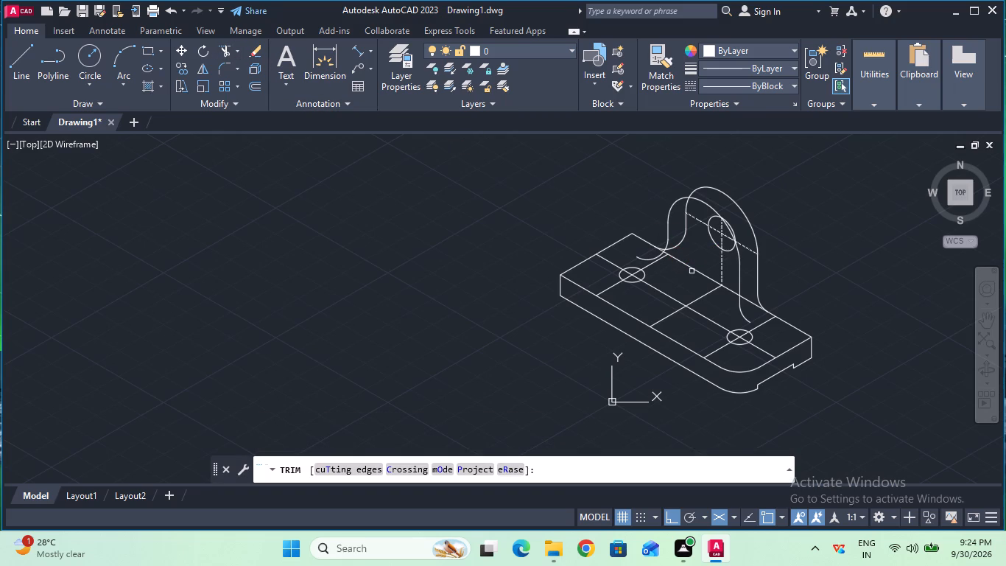
pyautogui.click(694, 270)
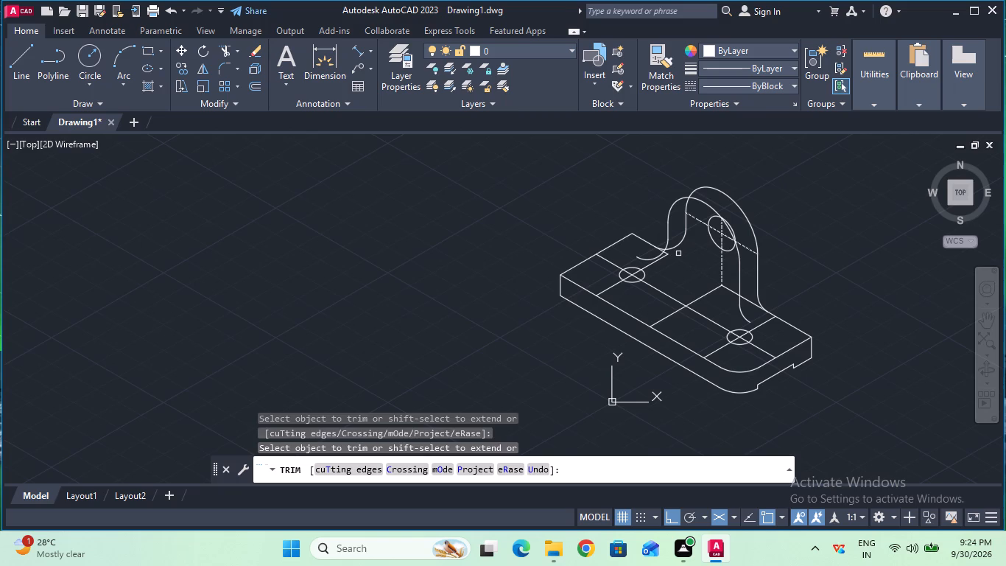
pyautogui.click(678, 246)
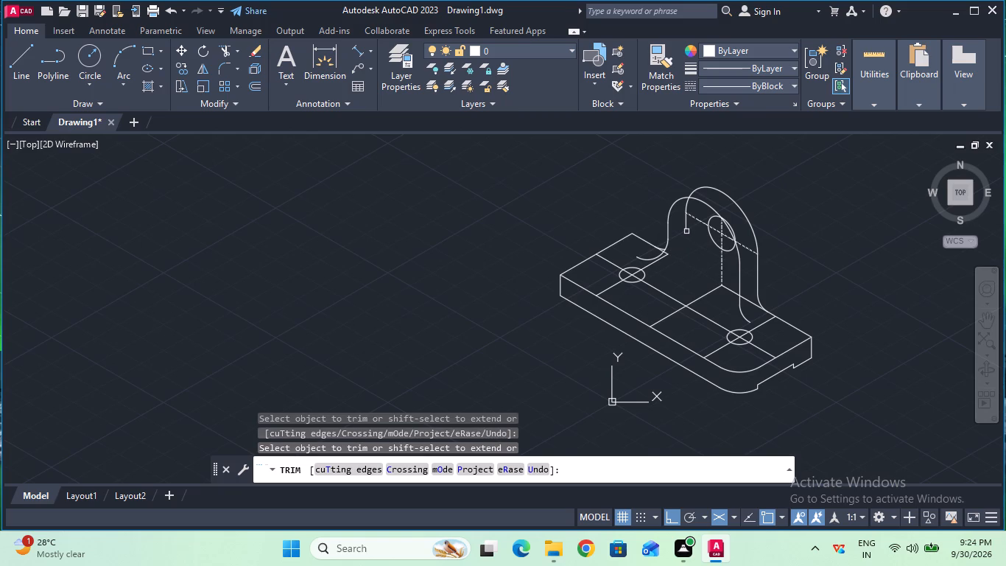
pyautogui.click(685, 228)
pyautogui.click(686, 206)
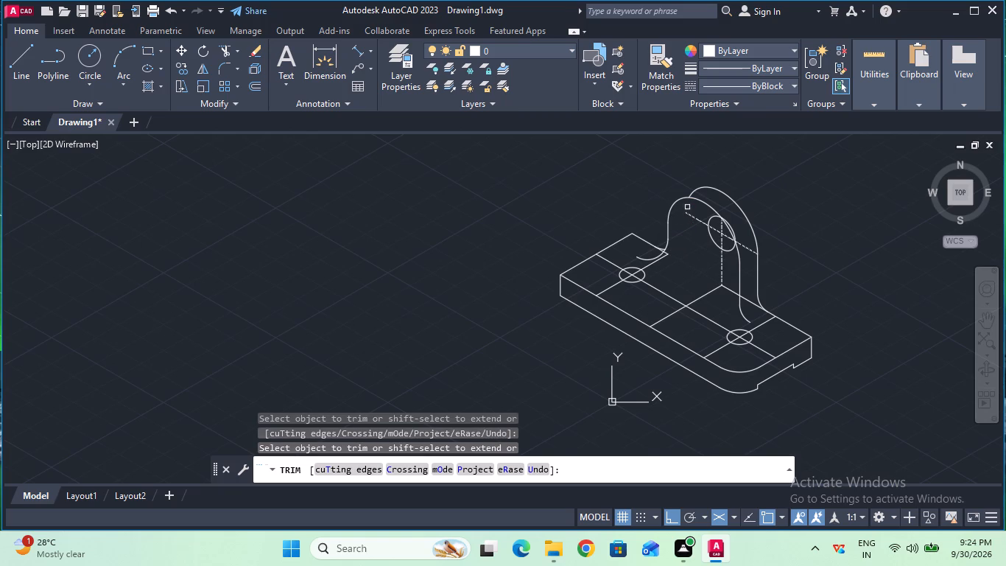
pyautogui.click(691, 219)
pyautogui.click(692, 214)
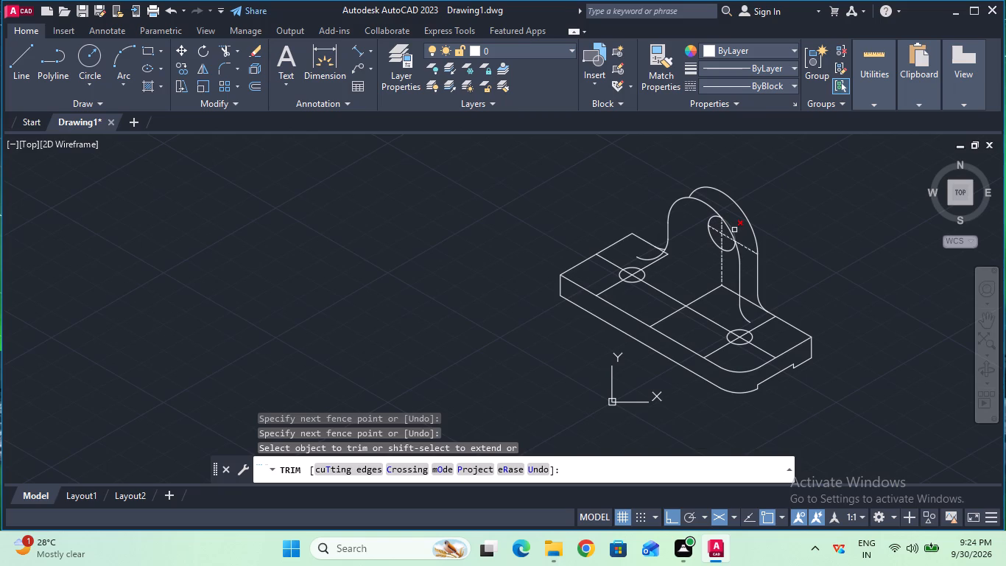
# Trim the rear hole beyond the front outline, the plate's rear edge across the upright's base, and the leftover left rear fillet.
pyautogui.click(734, 230)
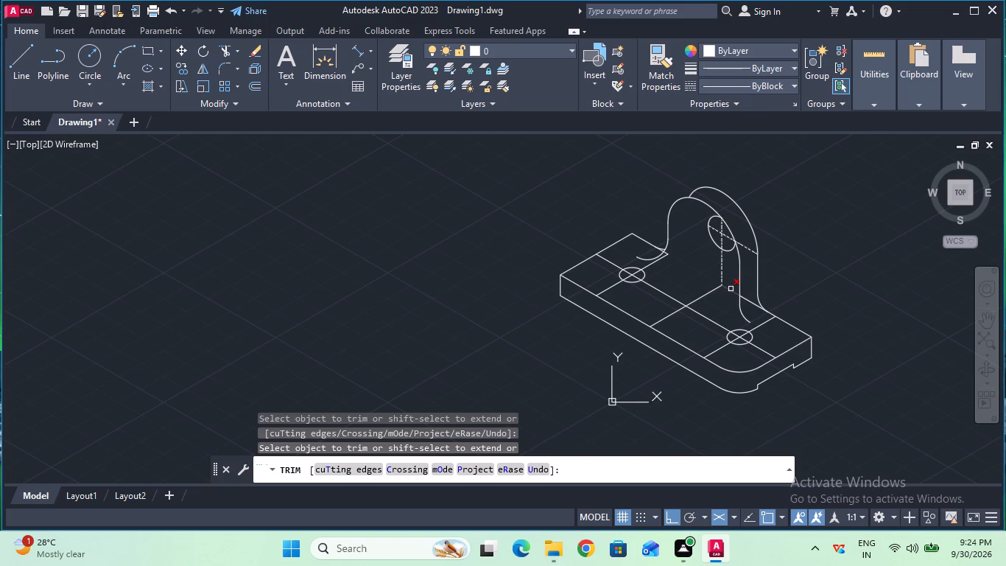
pyautogui.click(731, 289)
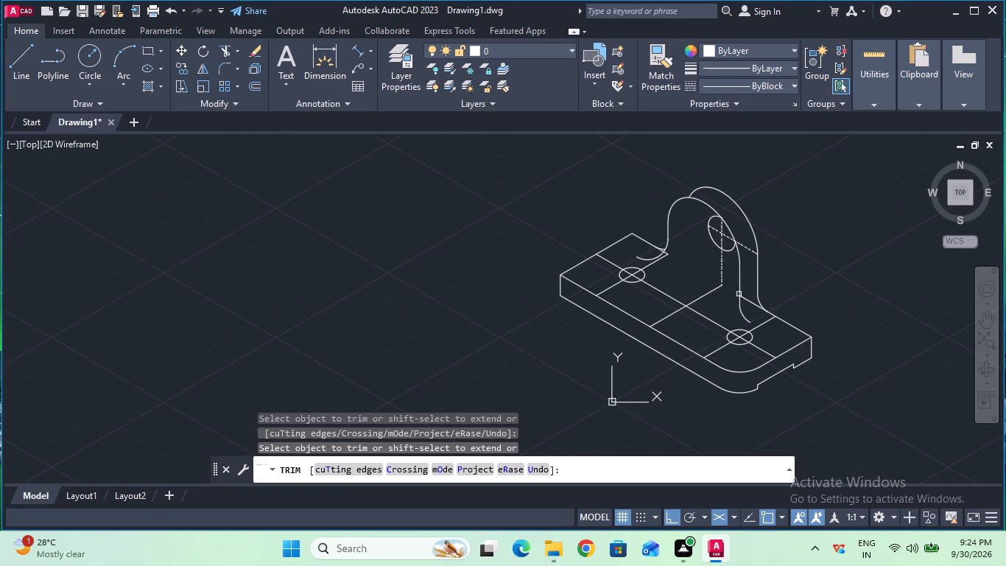
pyautogui.click(749, 299)
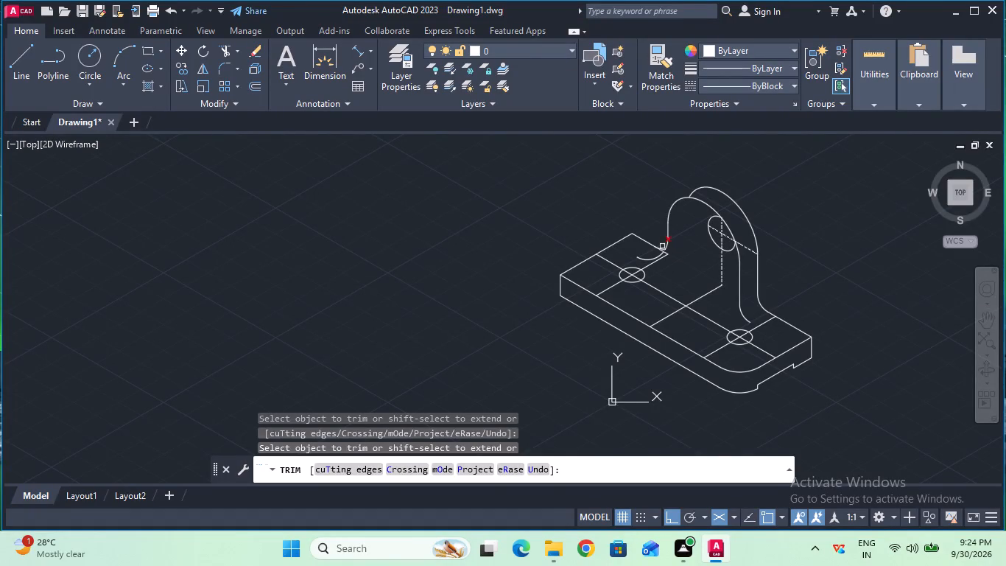
pyautogui.keyDown('ctrl'); pyautogui.scroll(3, 662, 244); pyautogui.keyUp('ctrl')
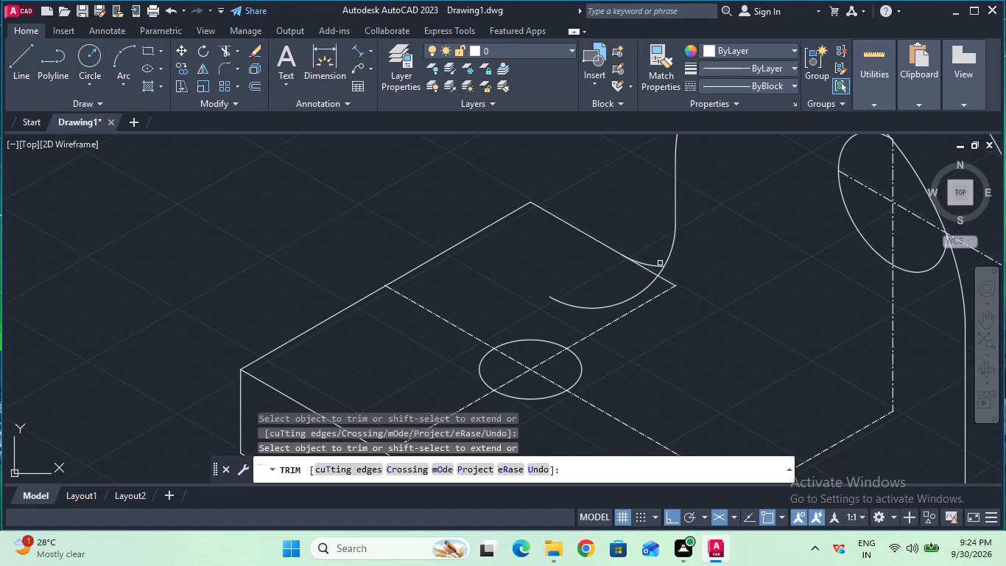
pyautogui.click(658, 265)
pyautogui.keyDown('ctrl'); pyautogui.scroll(-1, 658, 265); pyautogui.keyUp('ctrl')
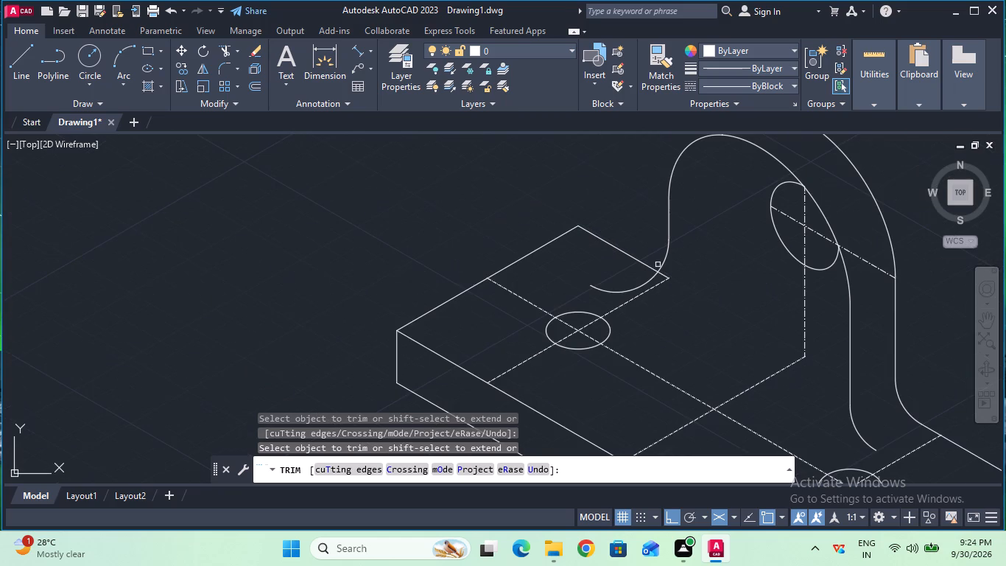
pyautogui.click(666, 276)
pyautogui.keyDown('ctrl'); pyautogui.scroll(-1, 690, 279); pyautogui.keyUp('ctrl')
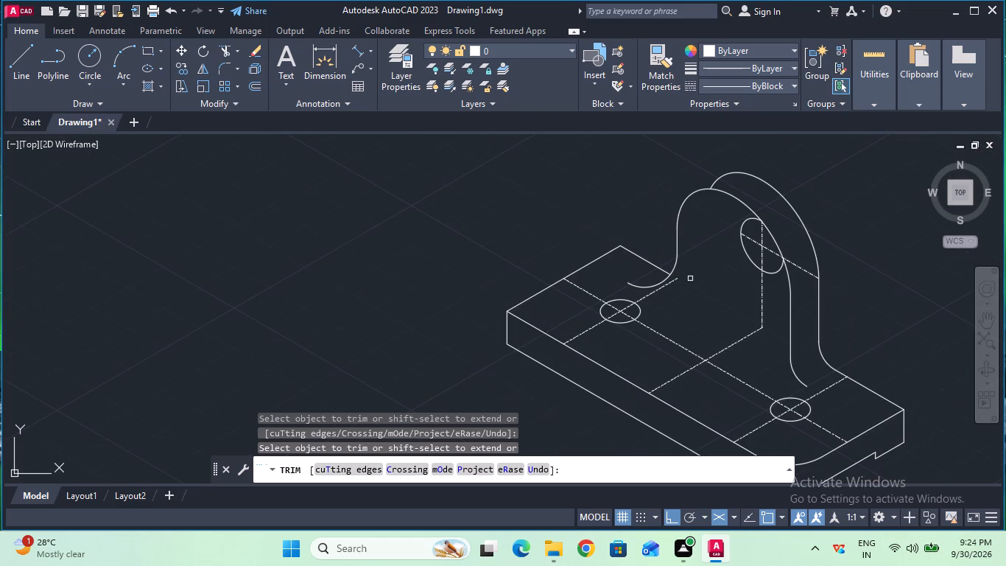
pyautogui.press('Escape')
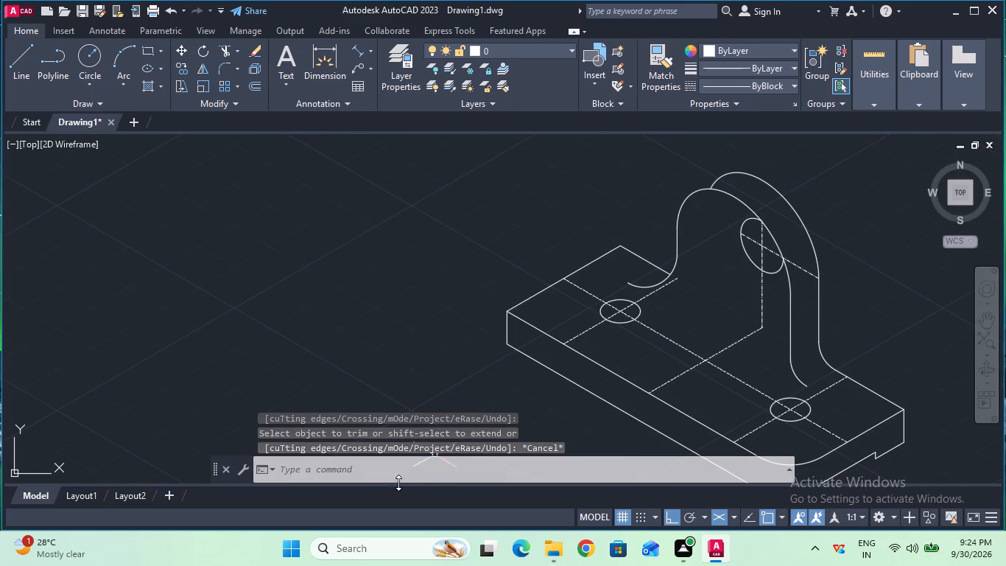
# Draw a 15 mm diameter isocircle in the left isoplane, centred on the upright's front face.
pyautogui.press('e')
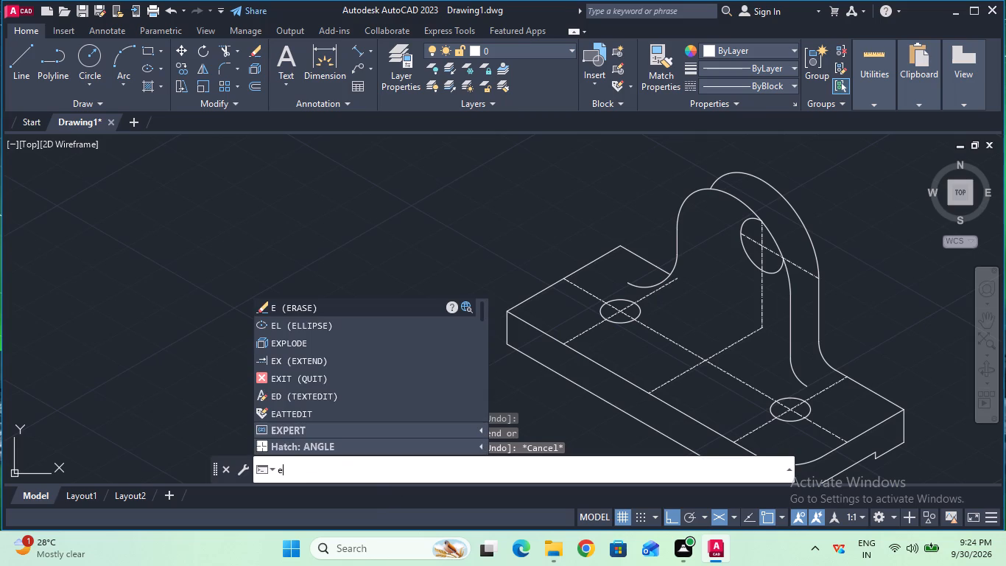
pyautogui.write('ll')
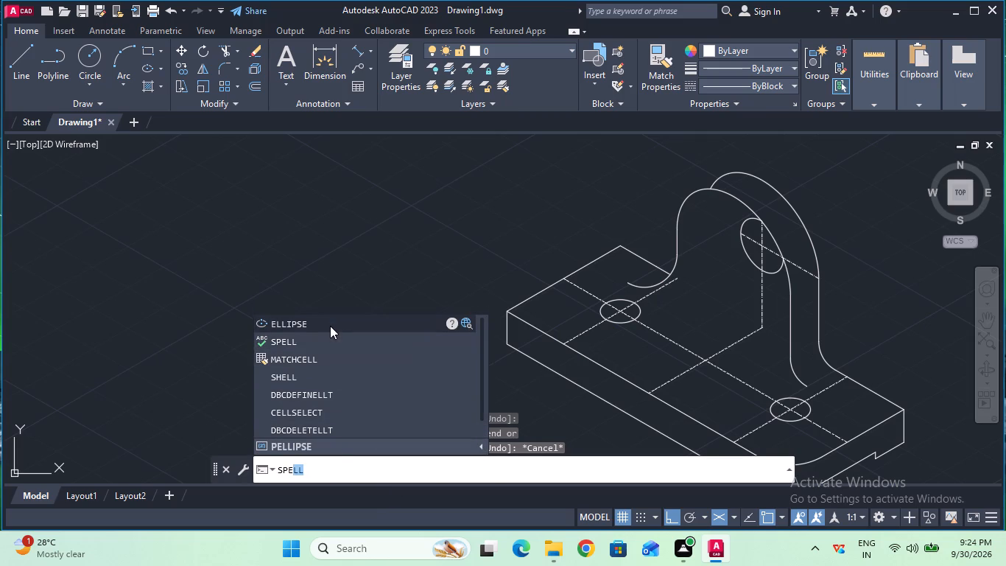
pyautogui.click(330, 325)
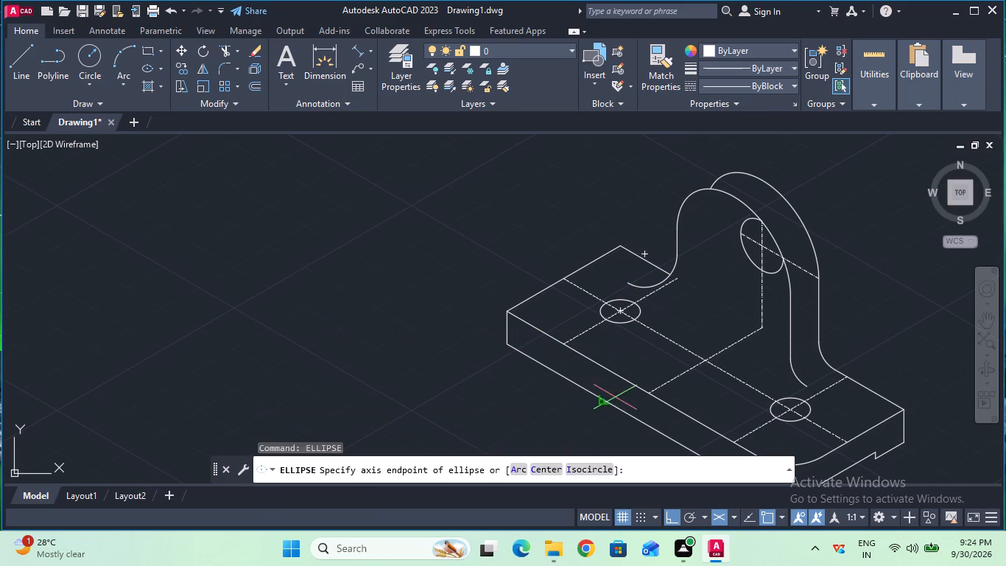
pyautogui.click(578, 469)
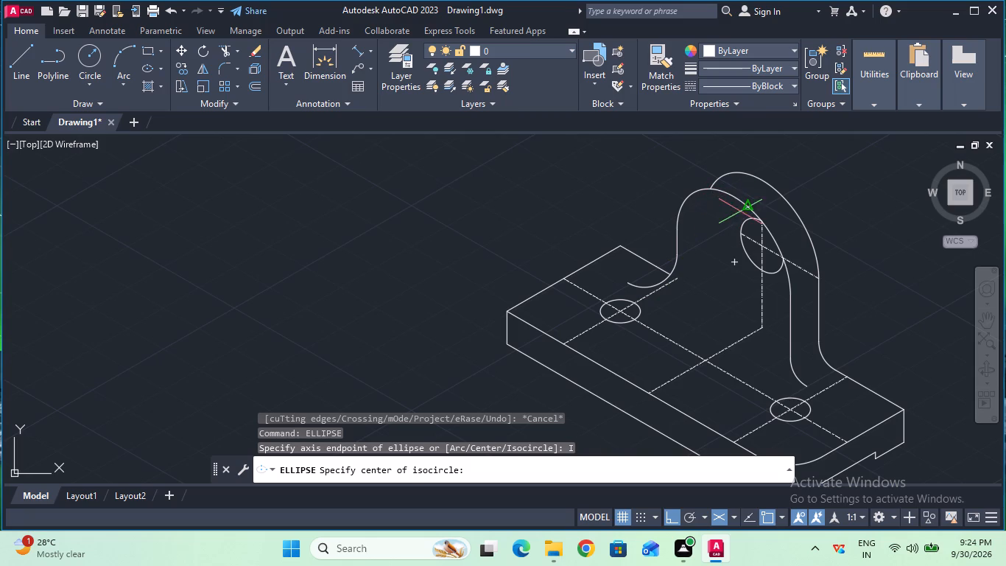
pyautogui.click(733, 263)
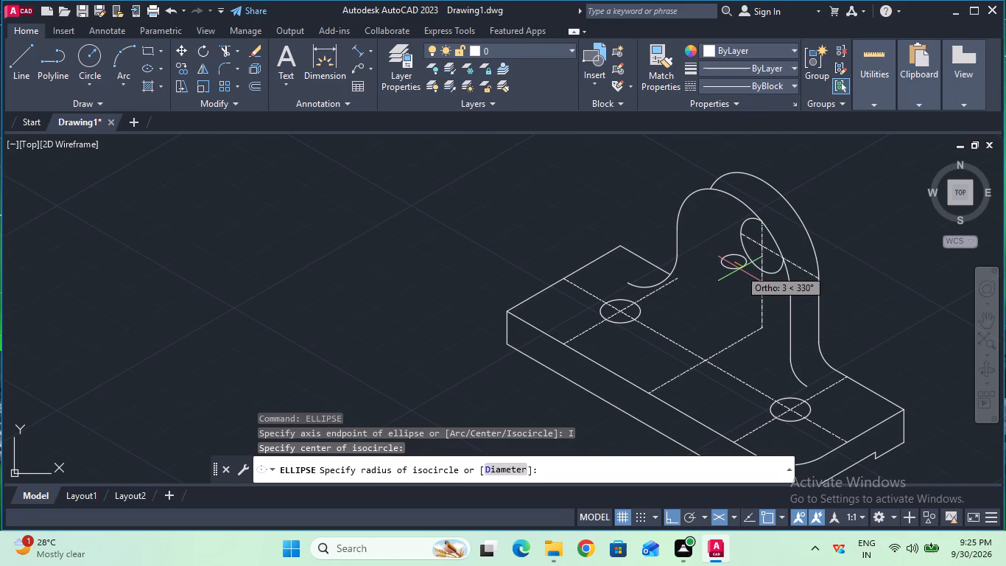
pyautogui.press('F5')
pyautogui.press('F5')
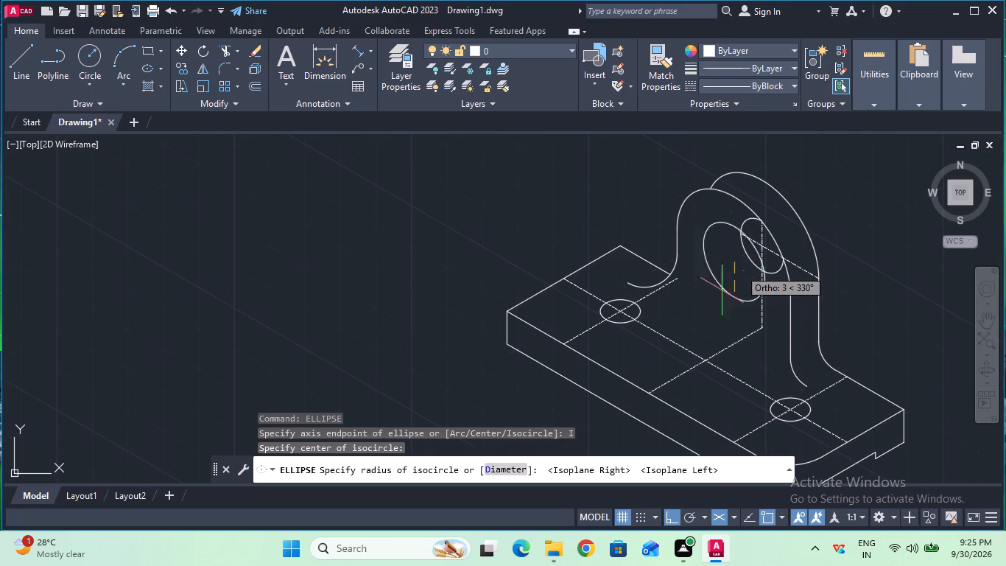
pyautogui.click(495, 464)
pyautogui.write('15')
pyautogui.press('Return')
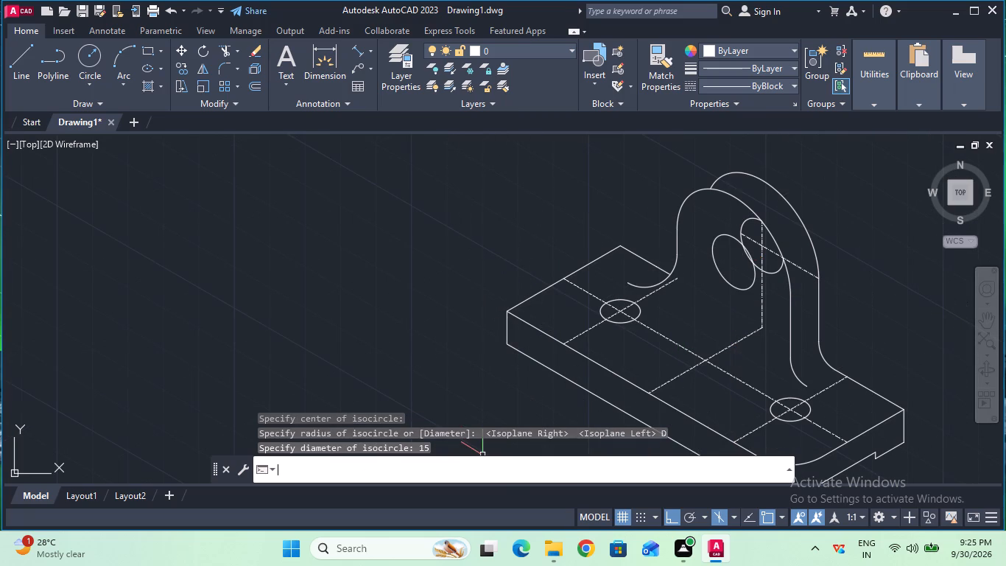
pyautogui.press('Escape')
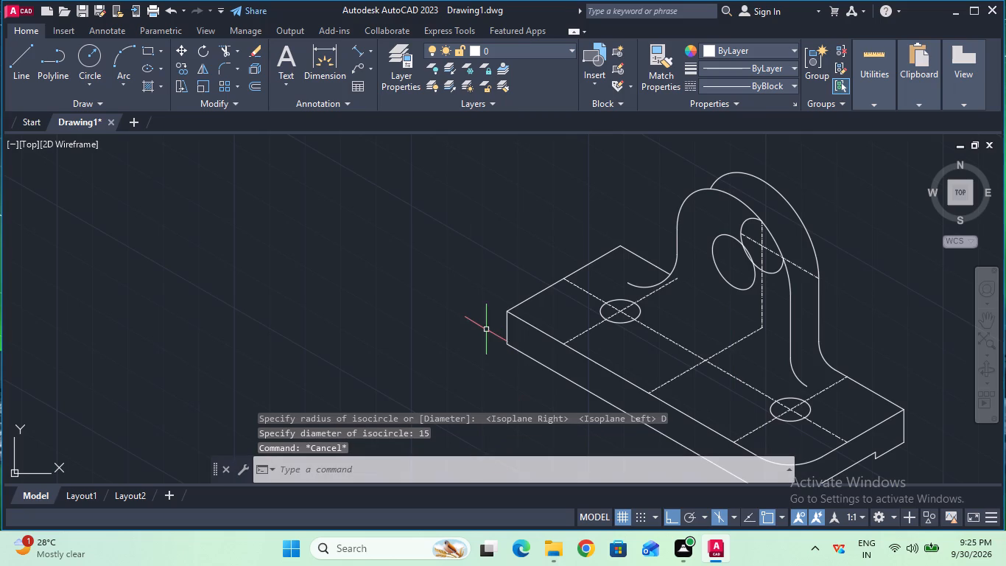
# Trim the rear hole's curve outside the front hole and the upright's remaining vertical and horizontal centrelines.
pyautogui.click(224, 51)
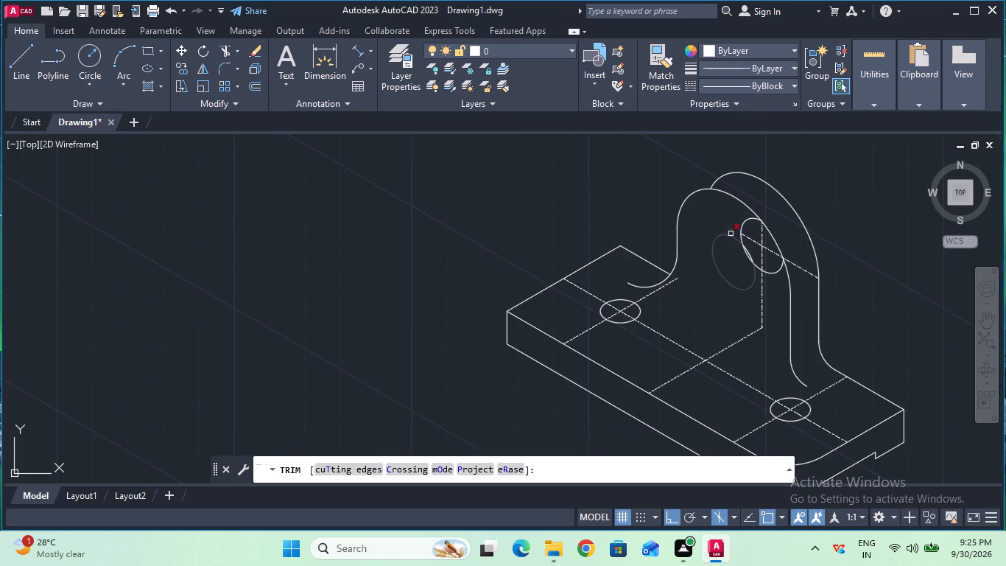
pyautogui.click(742, 230)
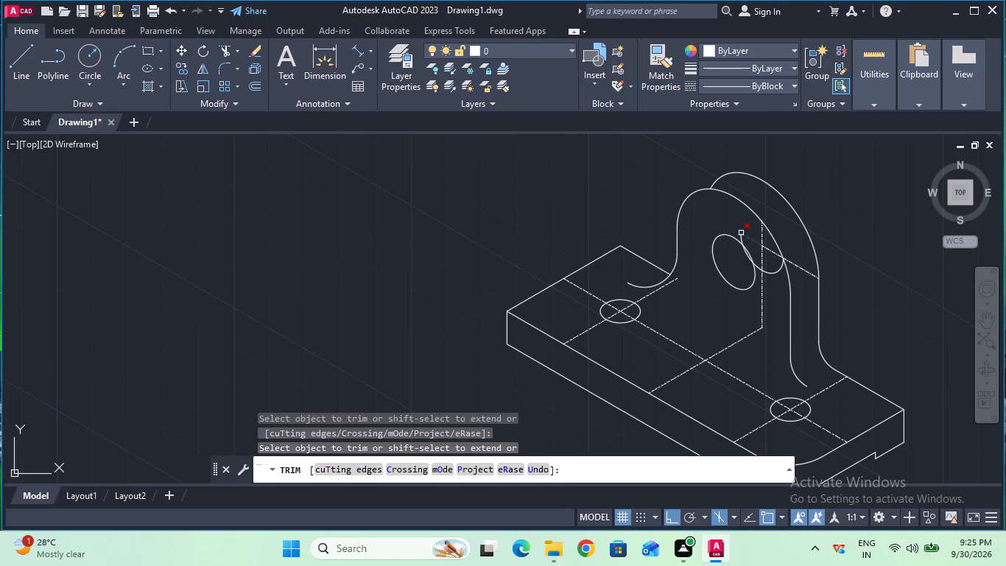
pyautogui.click(741, 234)
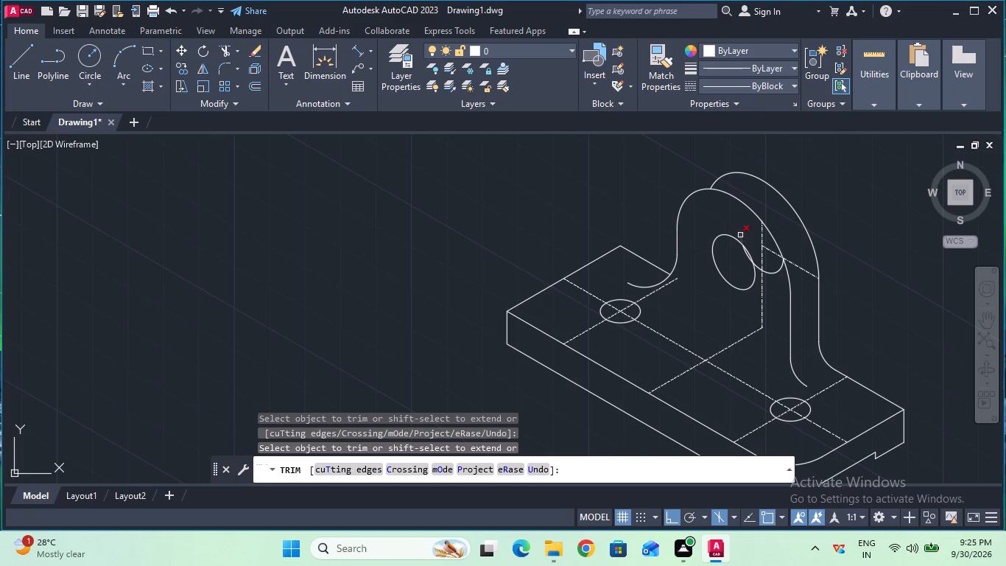
pyautogui.click(739, 234)
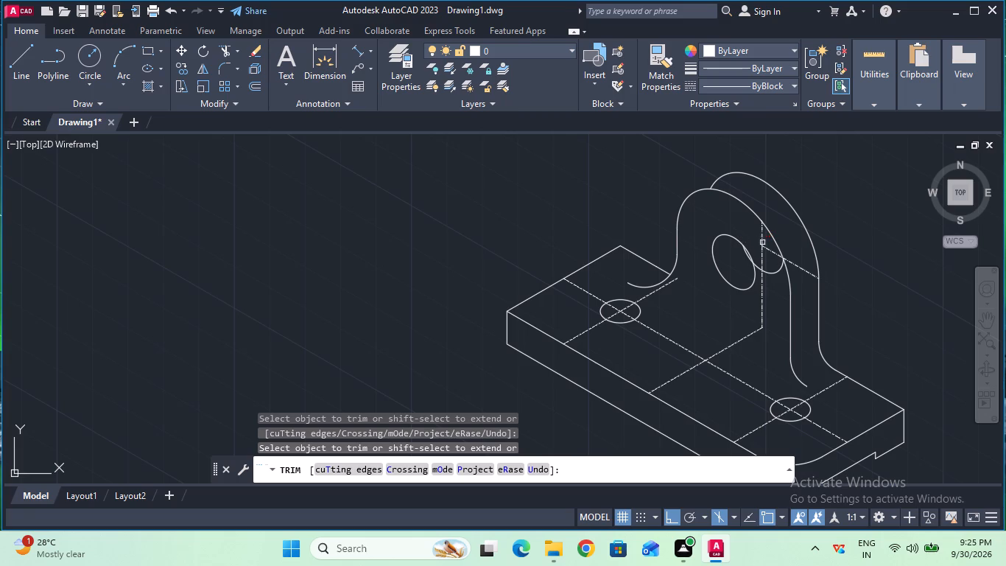
pyautogui.click(760, 242)
pyautogui.click(763, 240)
pyautogui.click(764, 246)
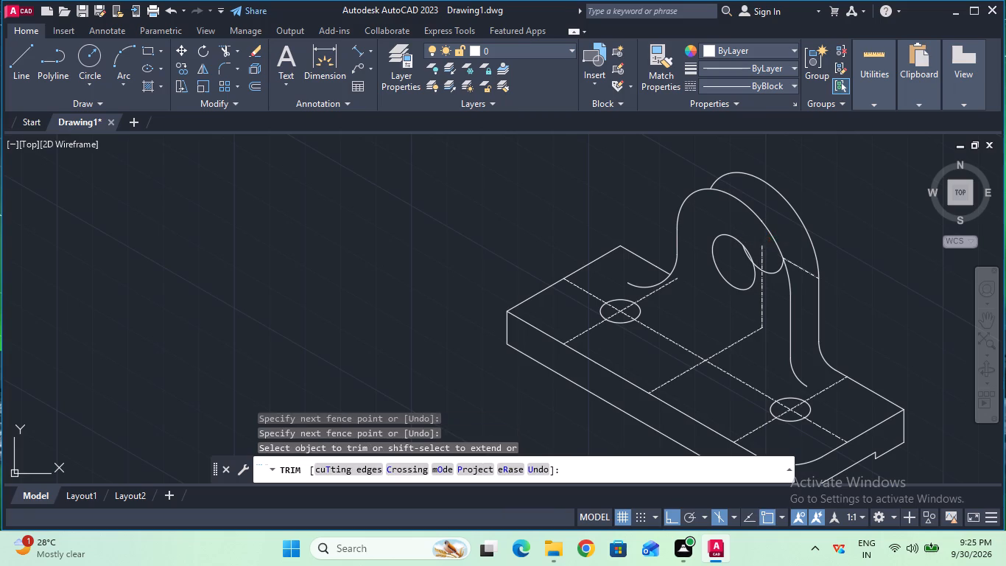
pyautogui.click(764, 257)
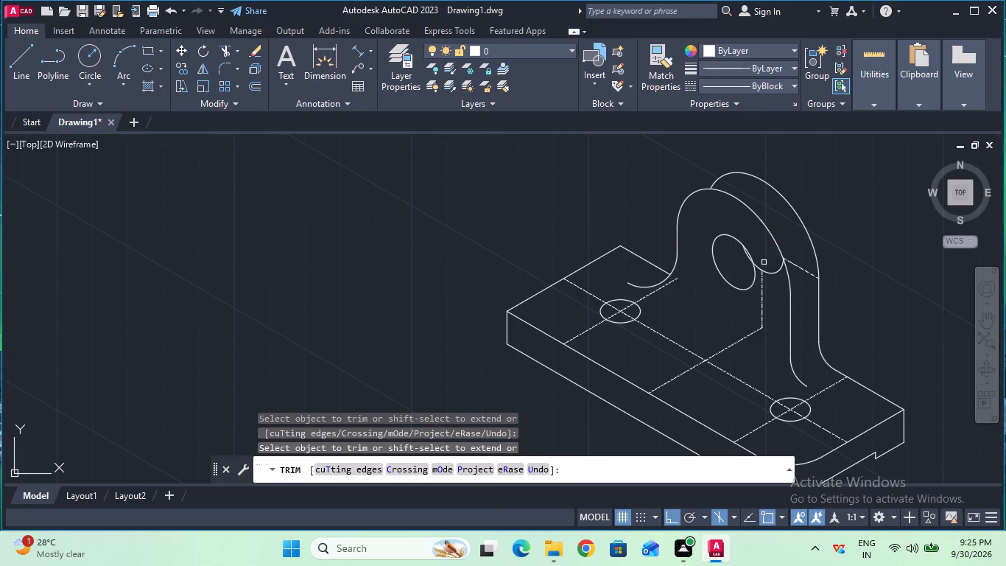
pyautogui.click(764, 274)
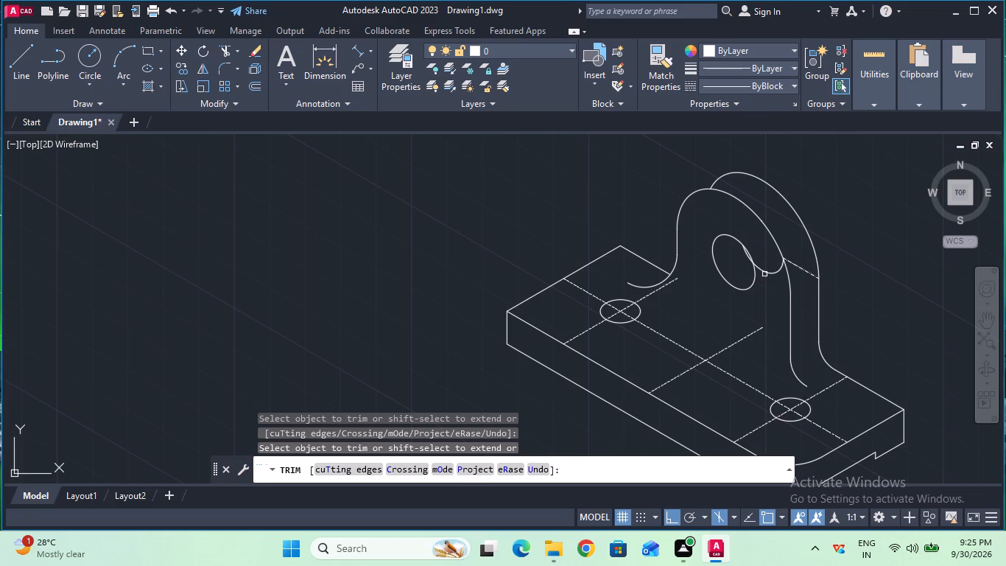
pyautogui.click(762, 270)
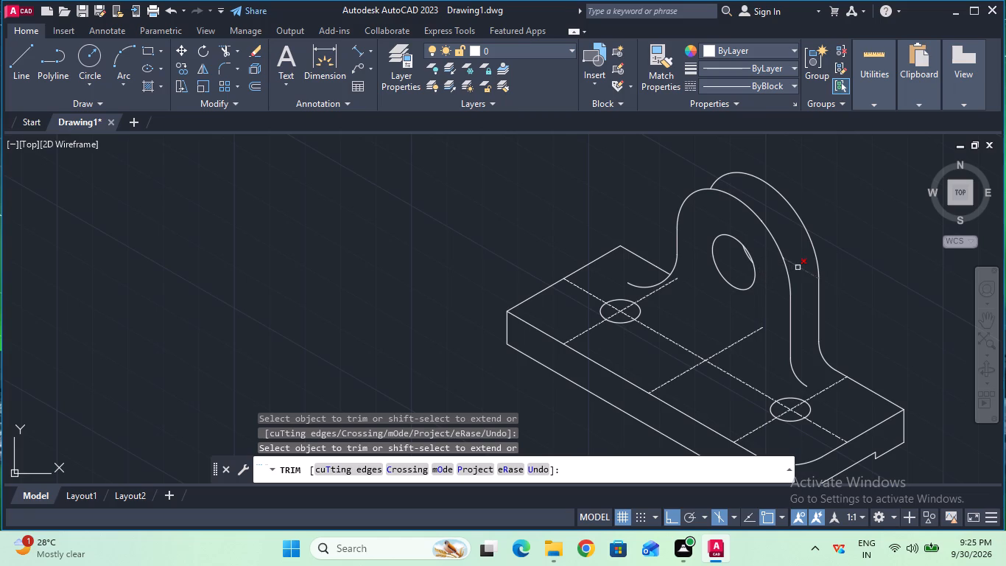
pyautogui.click(799, 268)
pyautogui.press('Escape')
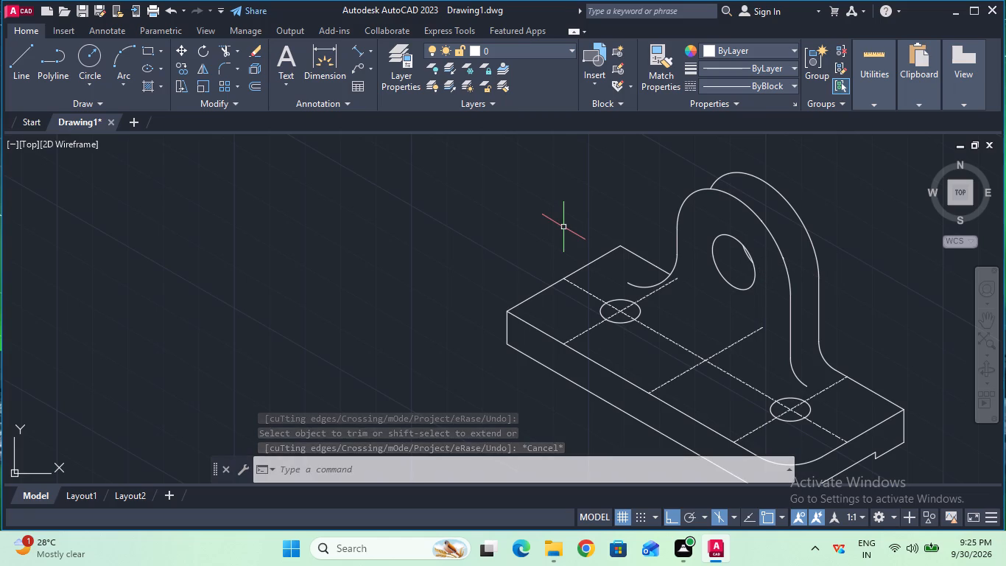
# Switch the isometric drafting plane to the top isoplane.
pyautogui.click(37, 71)
pyautogui.click(28, 72)
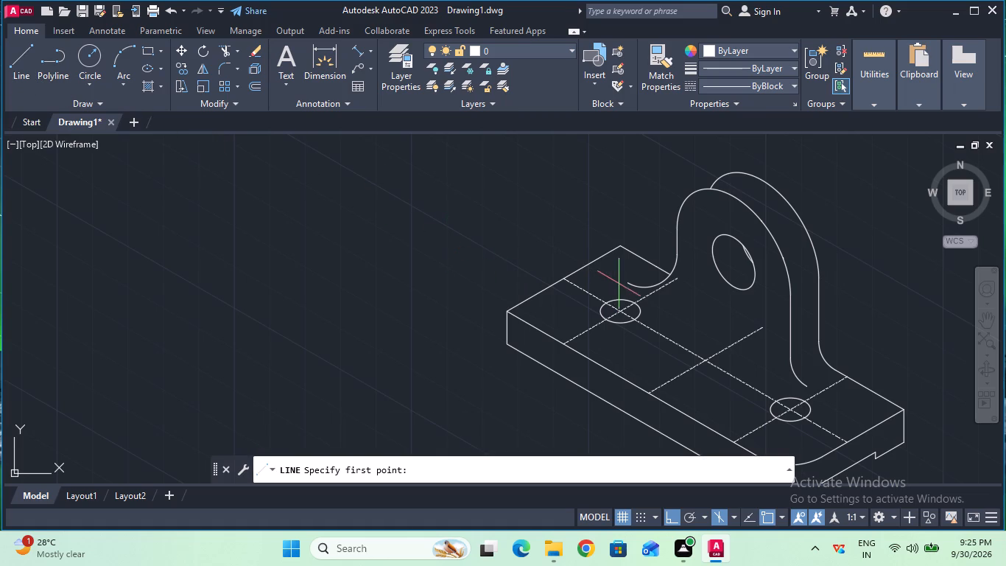
pyautogui.click(626, 284)
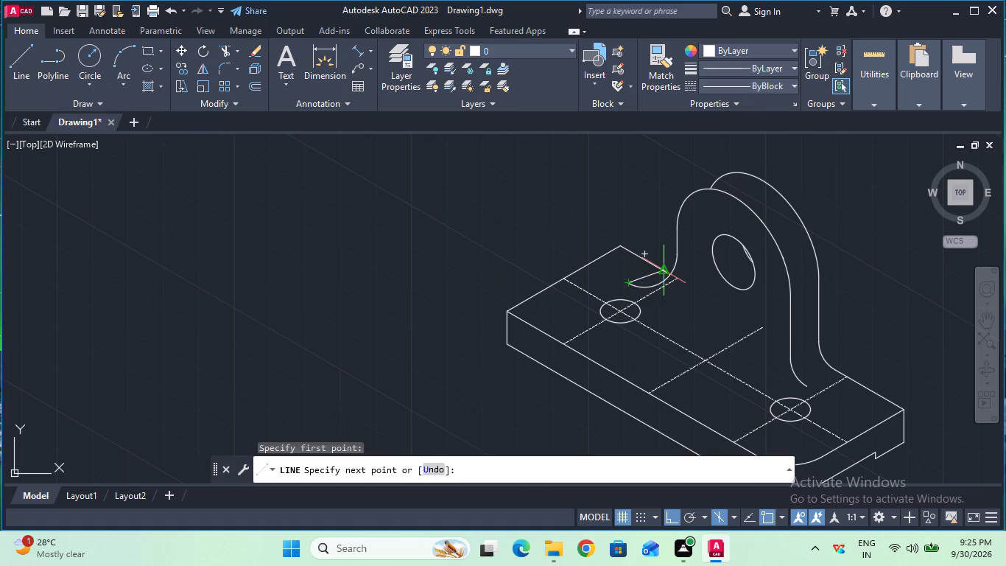
pyautogui.press('F5')
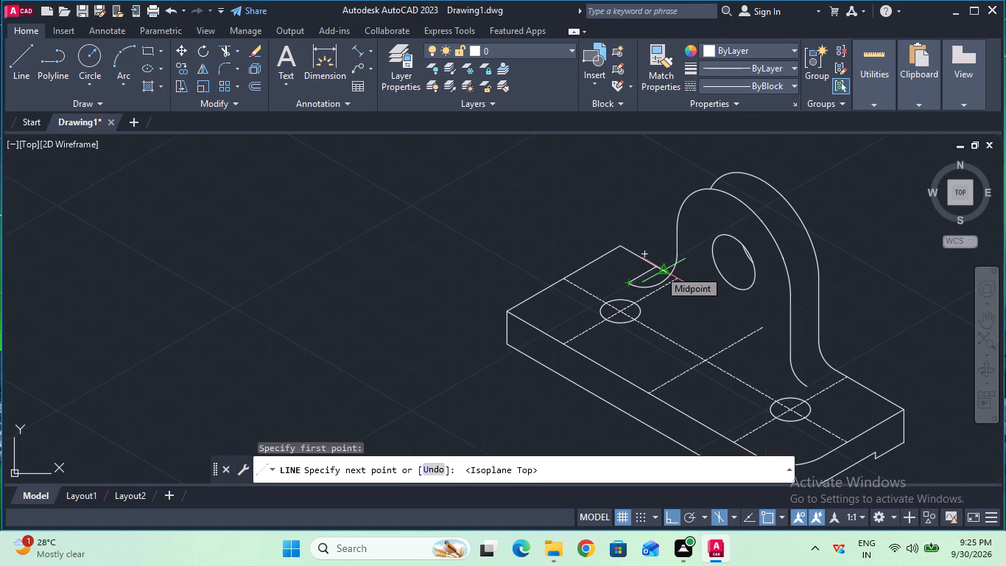
pyautogui.press('Escape')
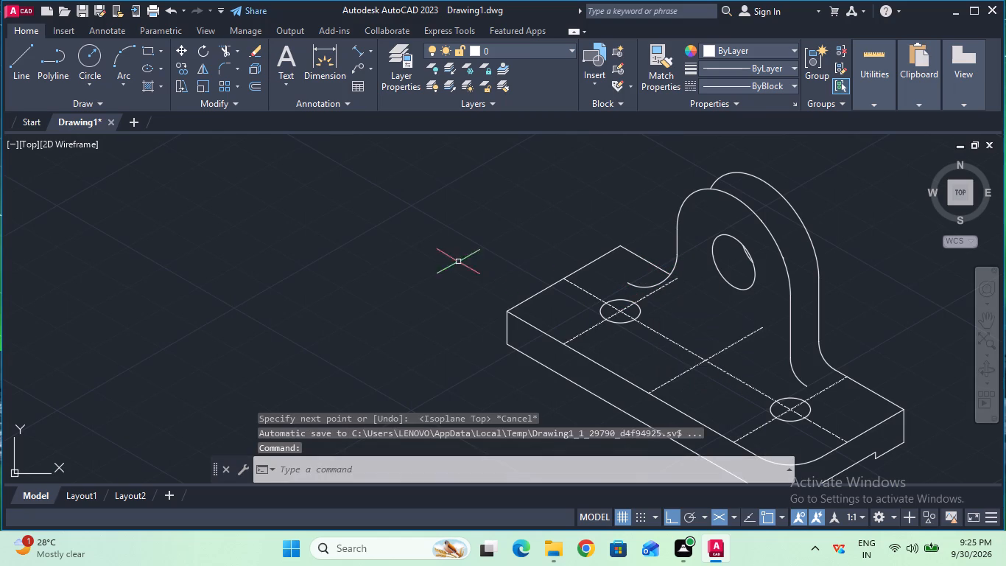
# Draw a line joining the lower ends of the upright's front and rear right-hand fillets.
pyautogui.click(18, 82)
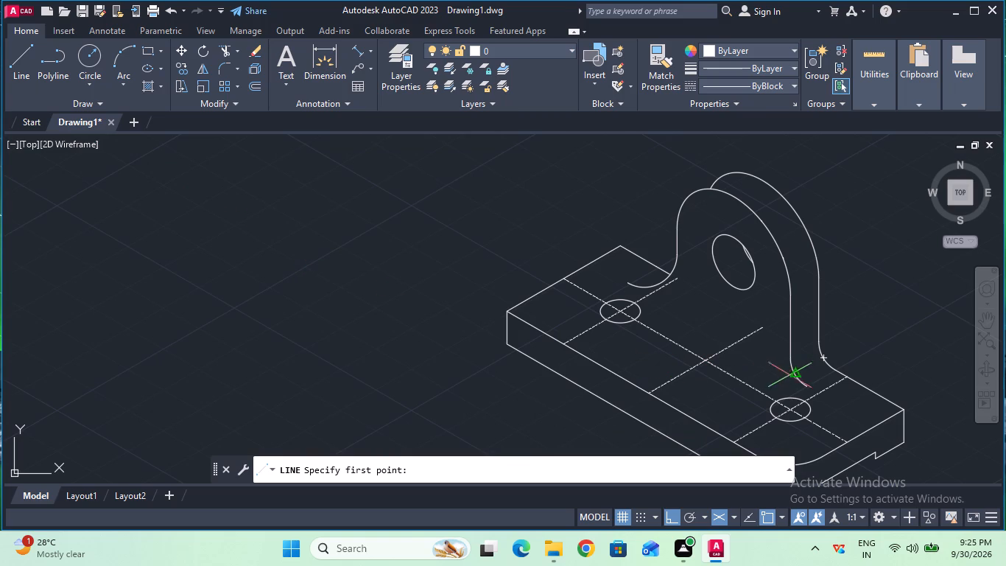
pyautogui.click(806, 387)
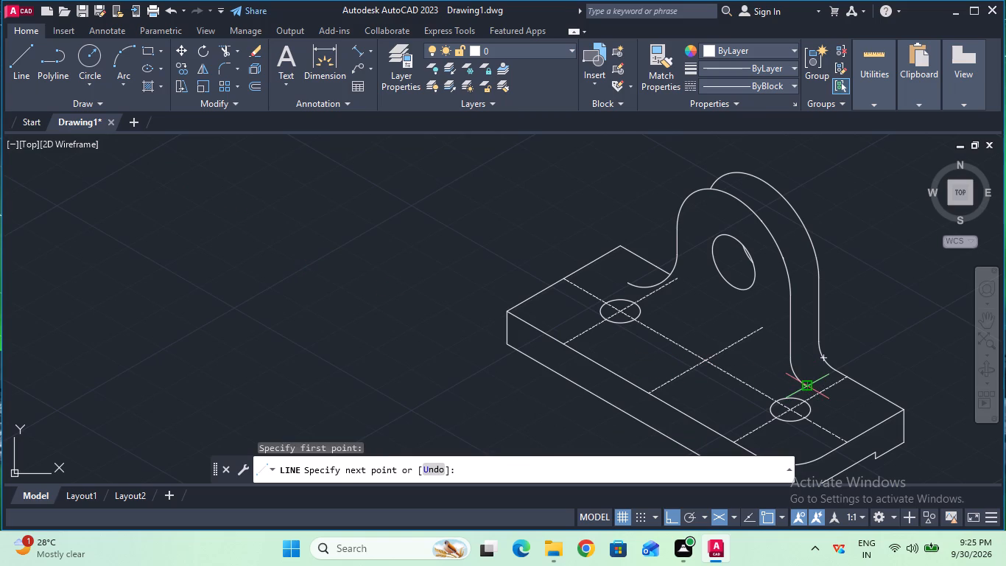
pyautogui.click(837, 373)
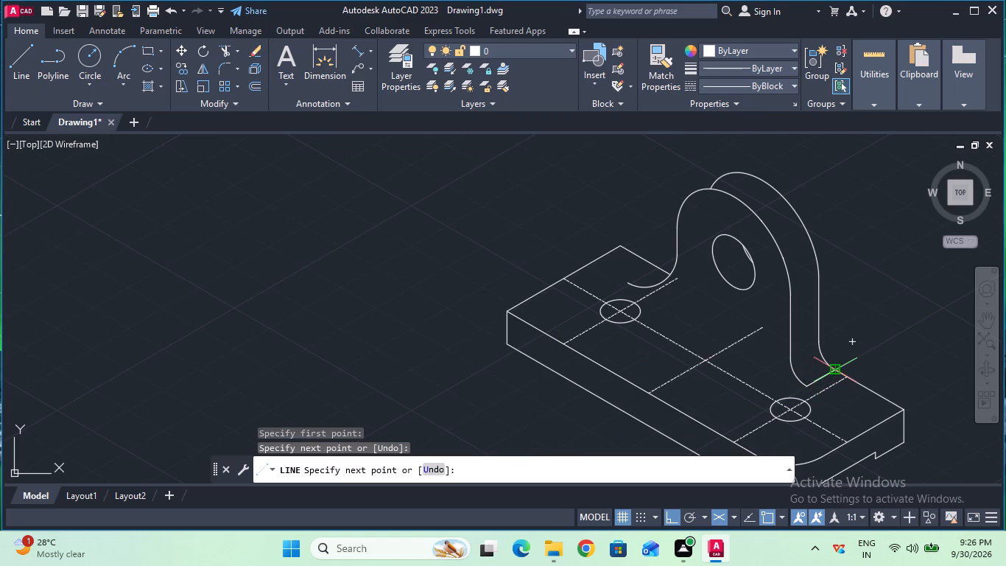
pyautogui.press('Escape')
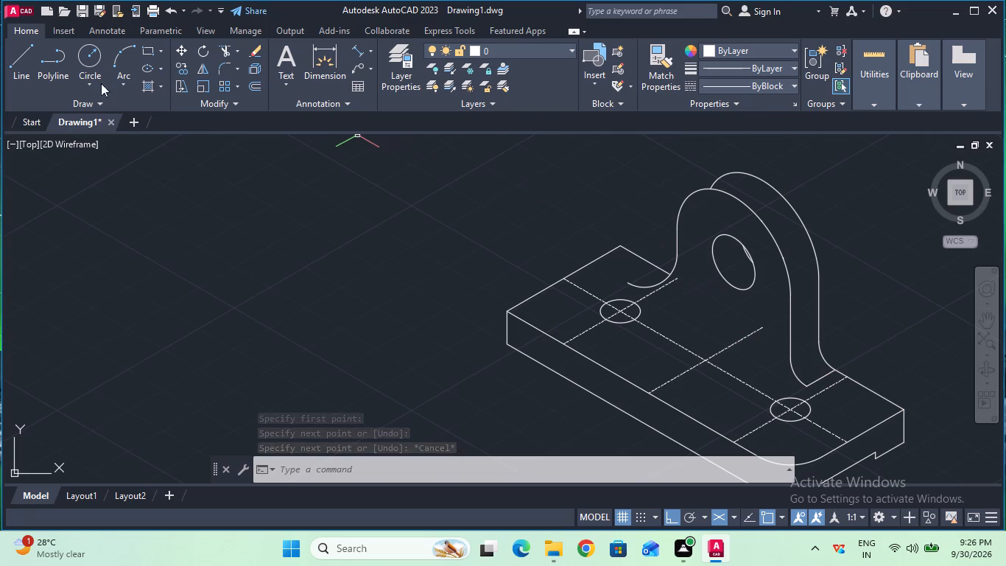
# Draw a depth line joining the rear and front arcs at the upper left of the upright.
pyautogui.click(20, 47)
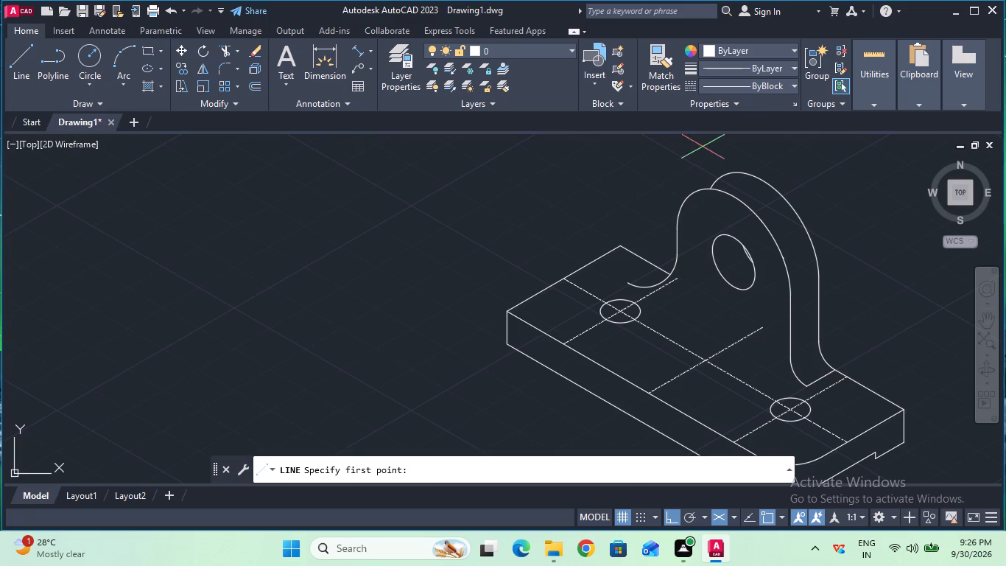
pyautogui.click(725, 172)
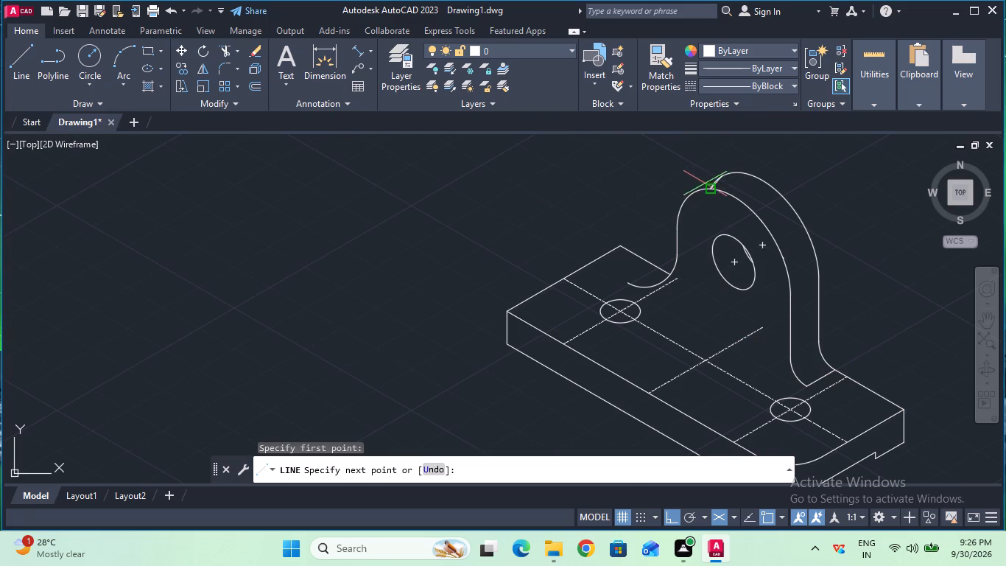
pyautogui.click(694, 192)
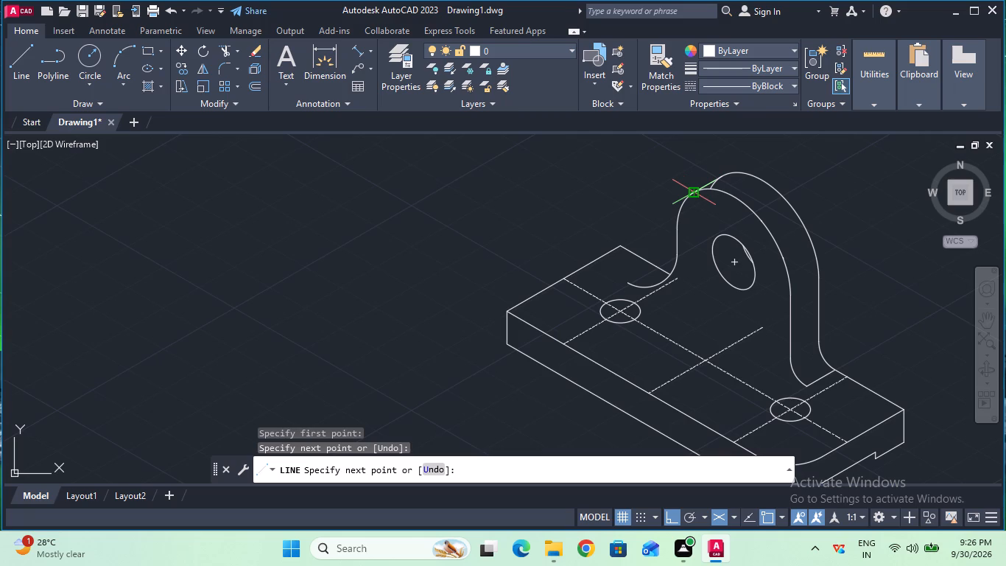
pyautogui.press('Escape')
# Trim the short rear arc piece lying below the new joining line at the upright's top.
pyautogui.keyDown('ctrl'); pyautogui.scroll(2, 714, 193); pyautogui.keyUp('ctrl')
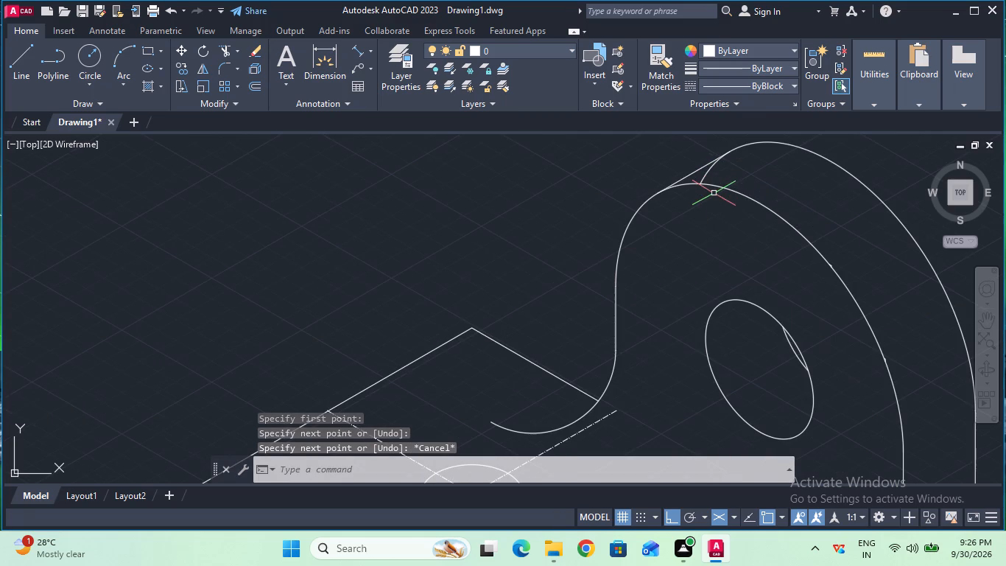
pyautogui.click(225, 49)
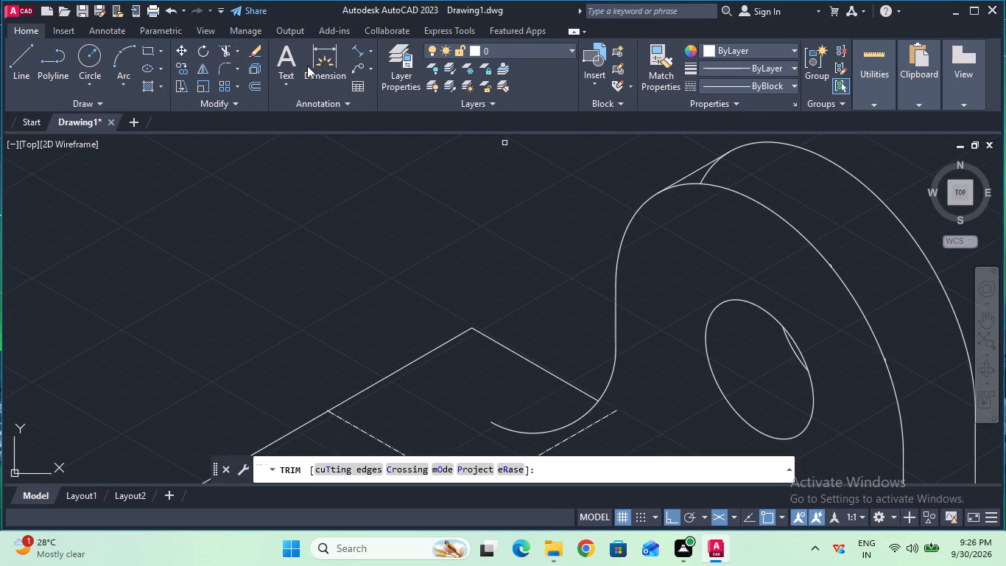
pyautogui.click(703, 176)
pyautogui.keyDown('ctrl'); pyautogui.scroll(-1, 608, 164); pyautogui.keyUp('ctrl')
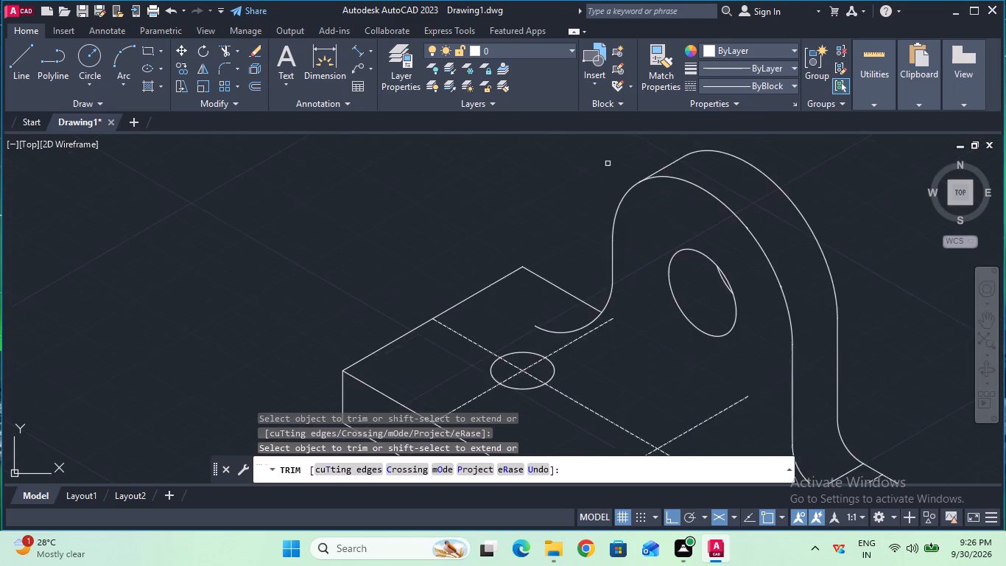
pyautogui.keyDown('ctrl'); pyautogui.scroll(-1, 608, 164); pyautogui.keyUp('ctrl')
pyautogui.press('Escape')
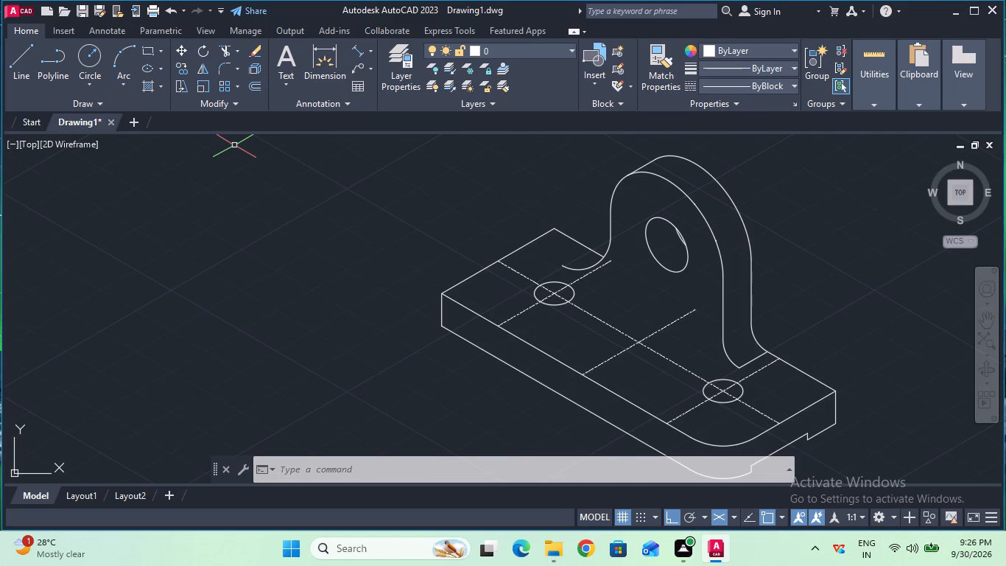
# Draw the upright's front base line from the left fillet's lower end to the right fillet's lower end.
pyautogui.click(19, 80)
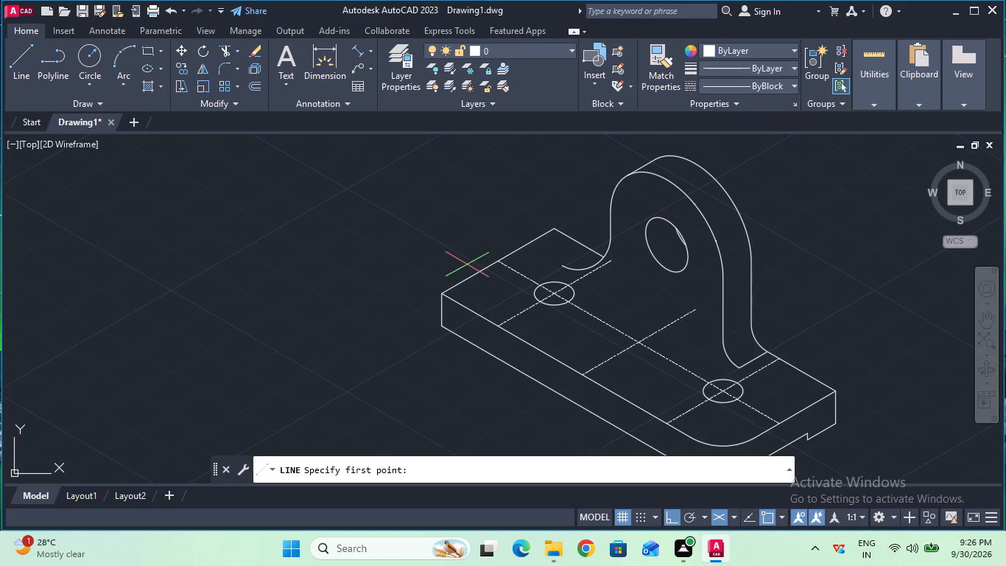
pyautogui.click(560, 268)
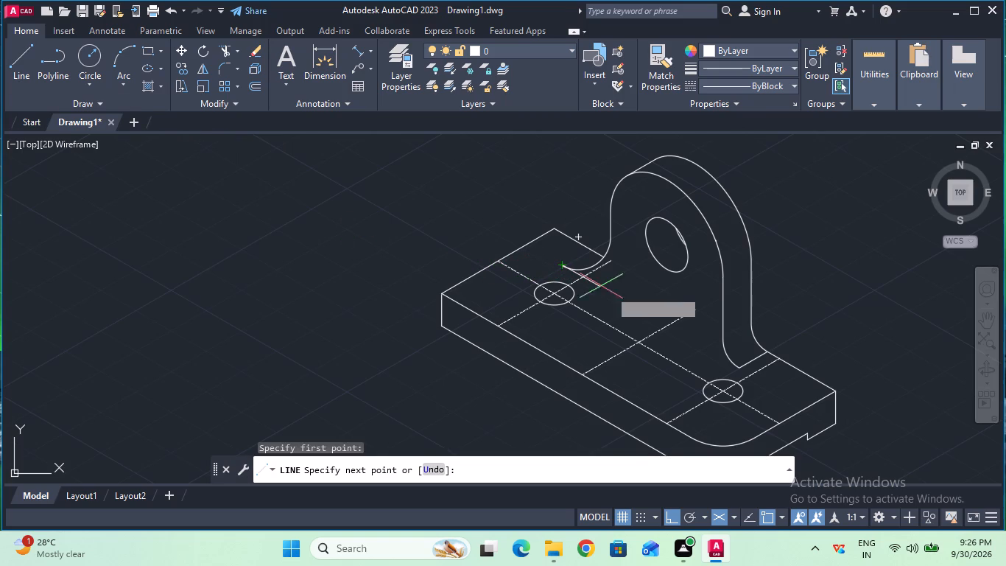
pyautogui.click(737, 370)
pyautogui.press('Escape')
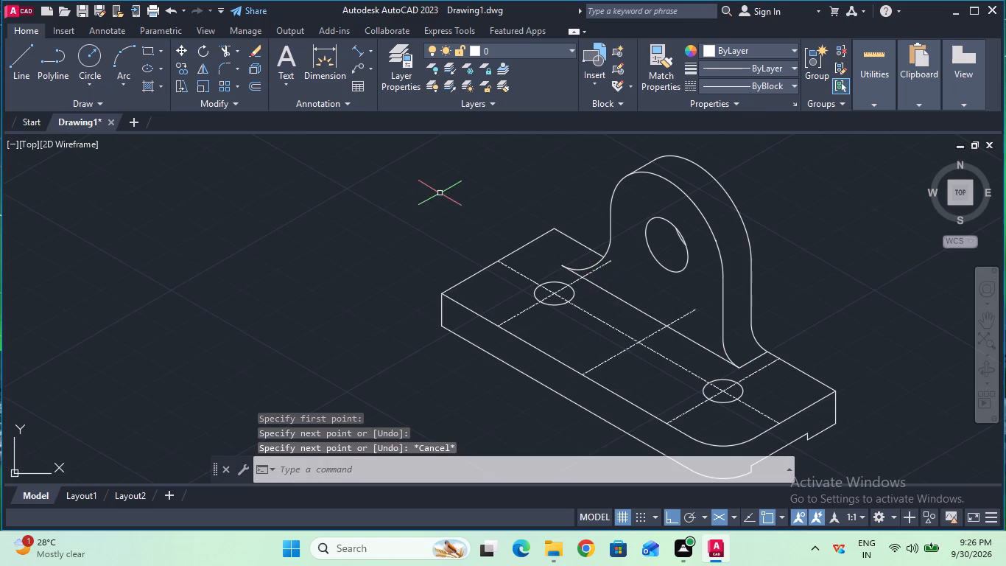
# Trim the left hole's cross centreline and the plate's middle cross centreline where they extend past the upright's front base line.
pyautogui.click(224, 52)
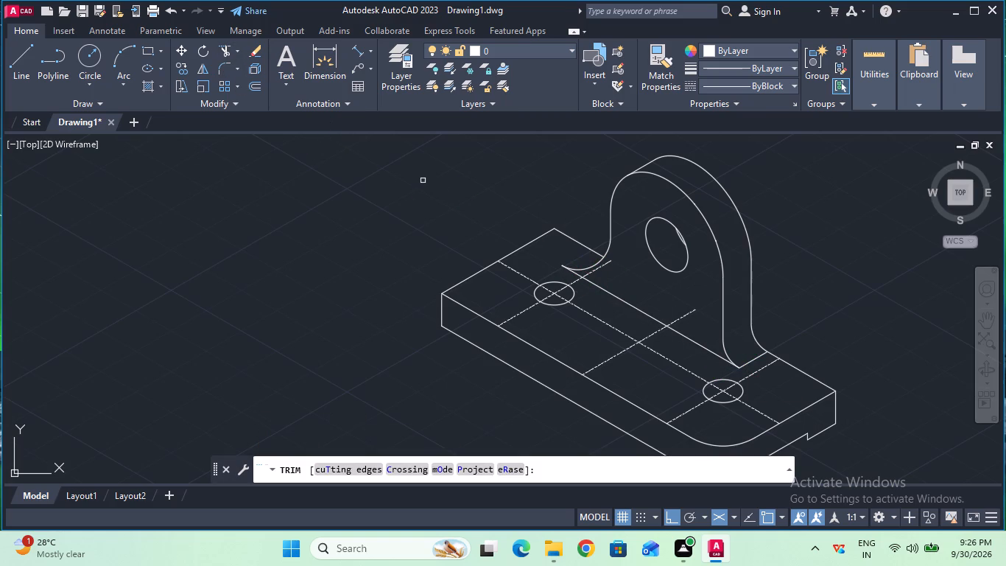
pyautogui.click(603, 268)
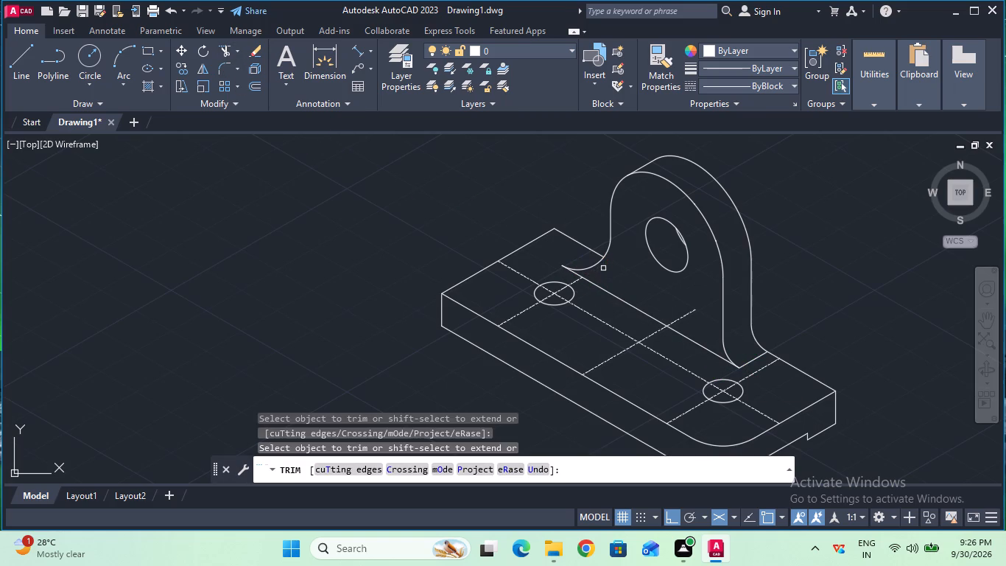
pyautogui.click(683, 318)
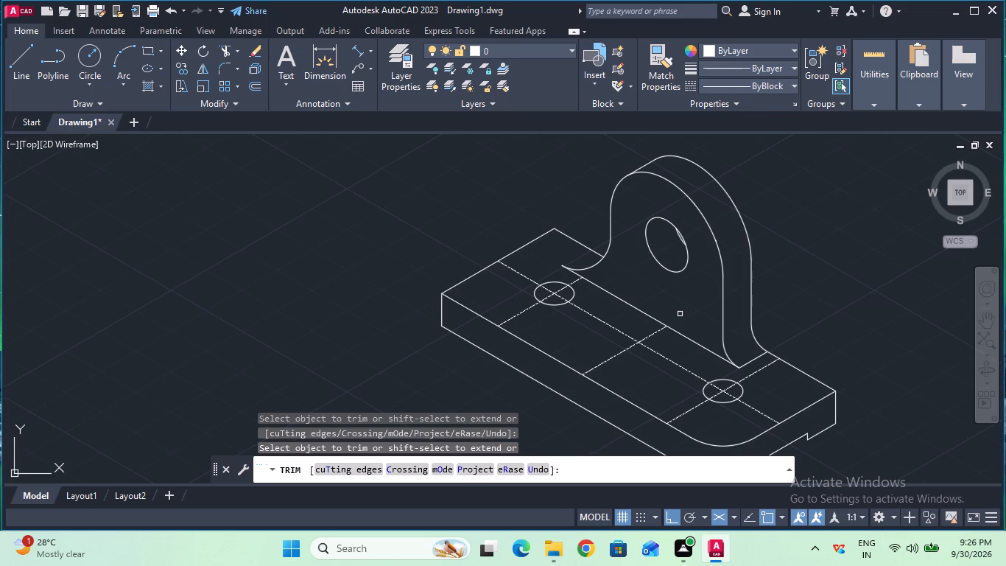
pyautogui.press('Escape')
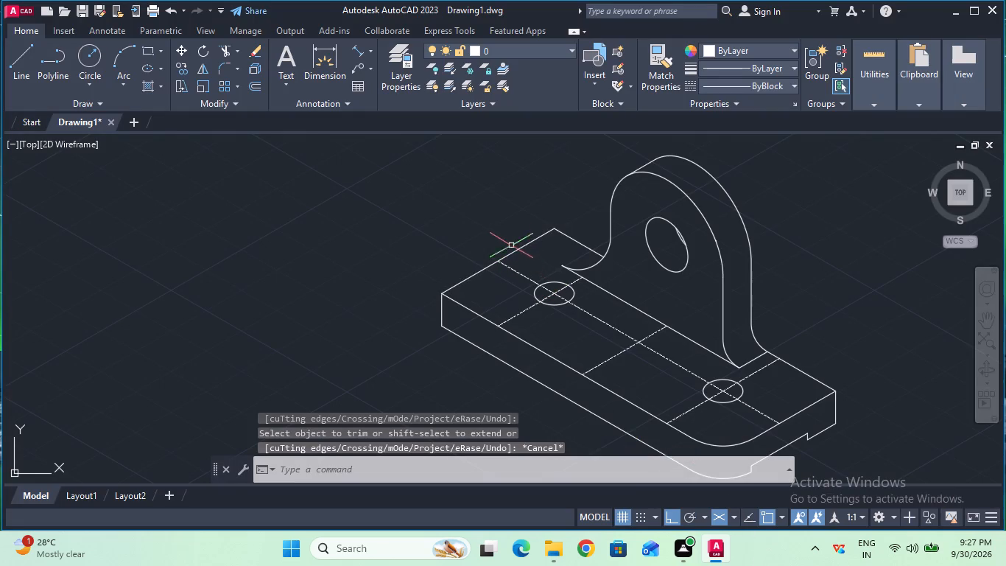
# Measure the upright's front base line between the two fillet ends with an aligned dimension.
pyautogui.click(358, 54)
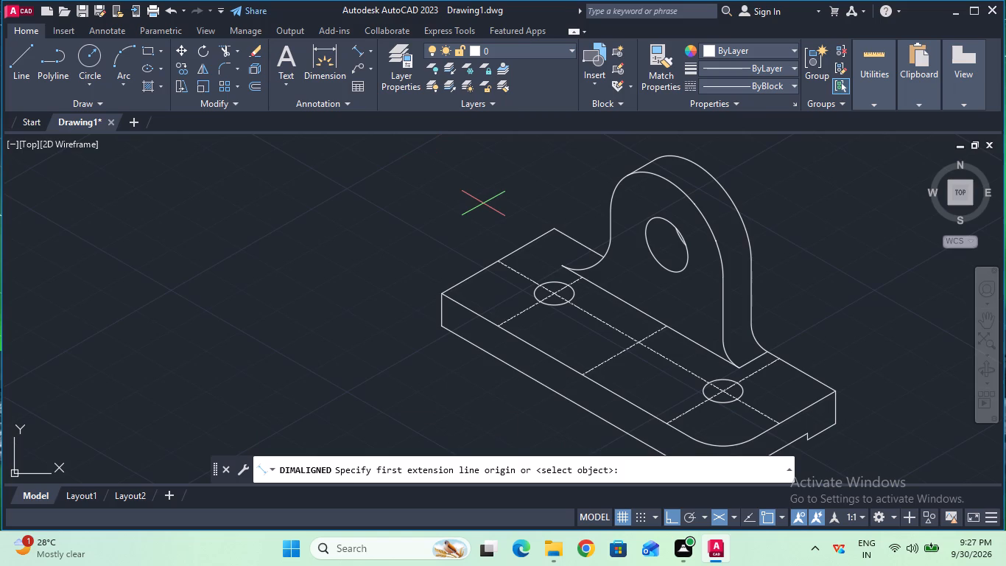
pyautogui.click(565, 269)
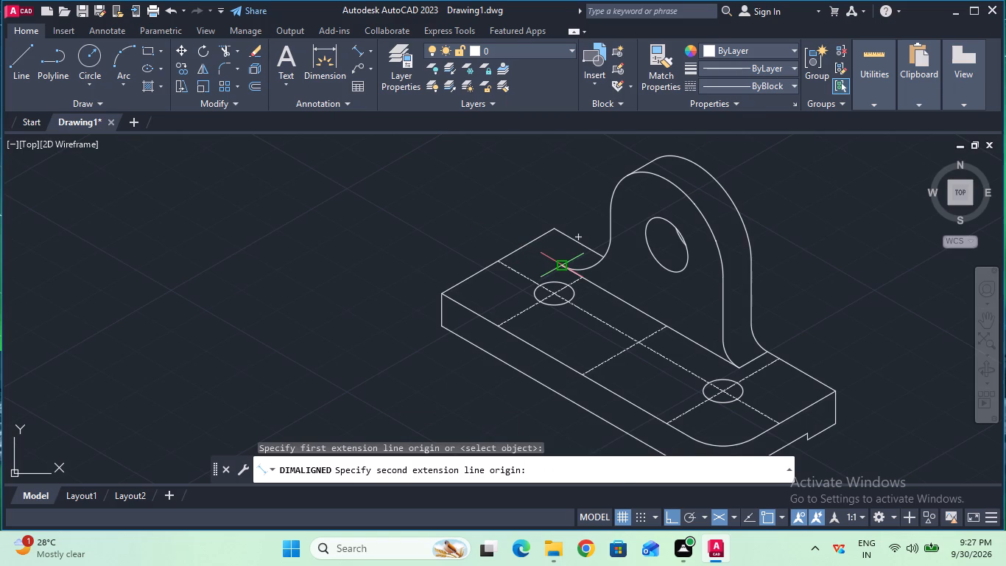
pyautogui.click(744, 368)
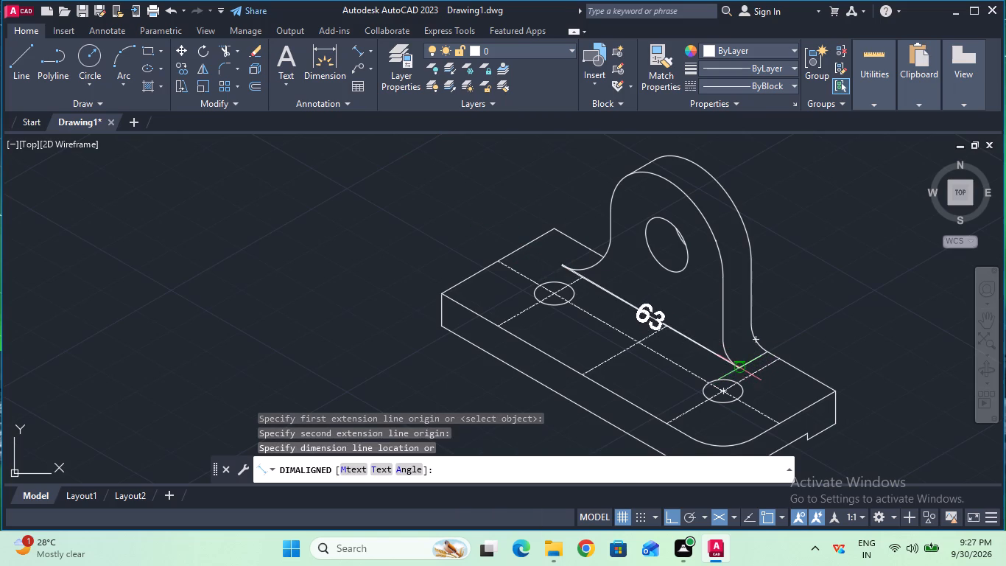
pyautogui.press('Escape')
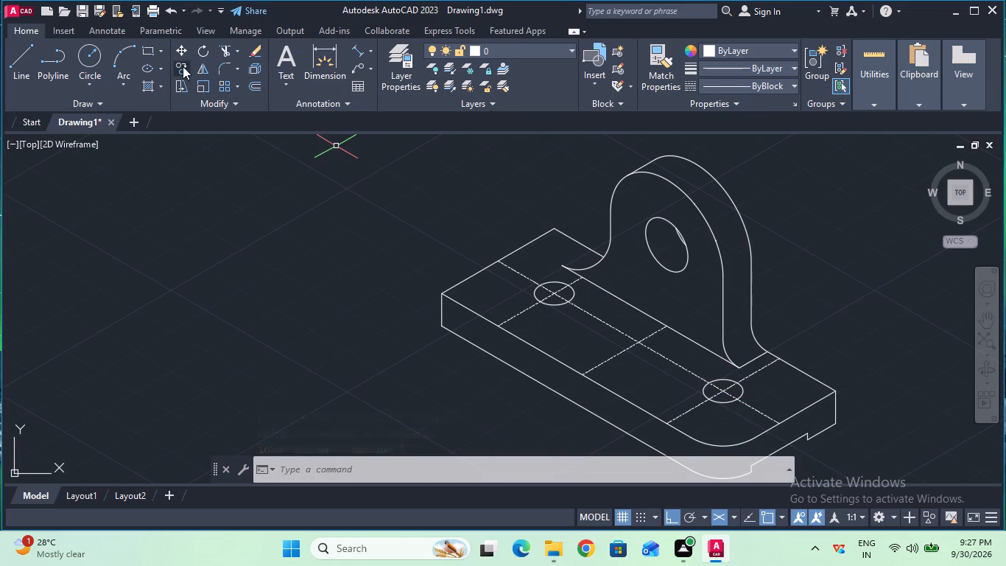
# Copy the short depth line at the right fillets 63 mm along the base to the left fillet's end.
pyautogui.click(183, 66)
pyautogui.click(747, 362)
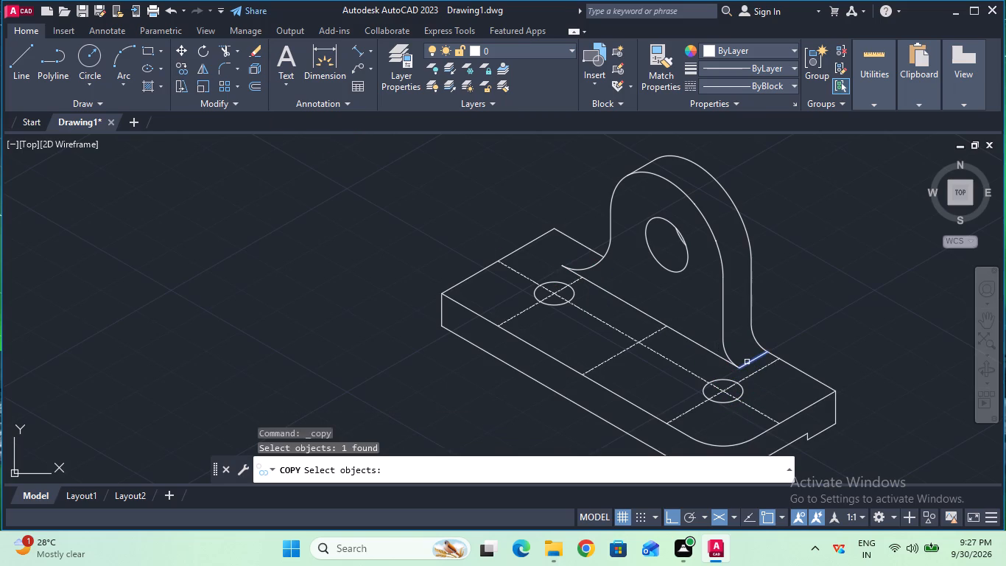
pyautogui.press('Return')
pyautogui.click(758, 355)
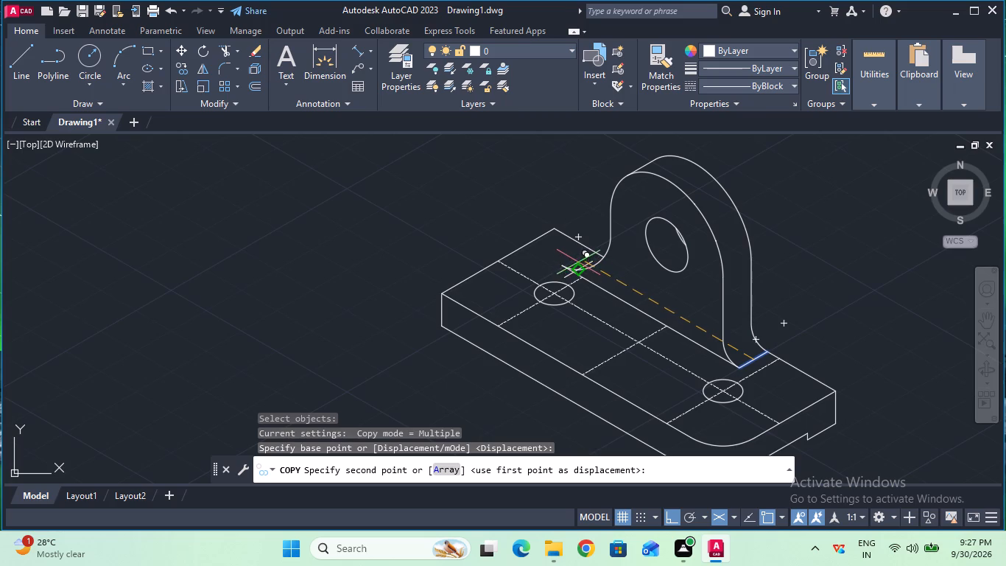
pyautogui.write('63')
pyautogui.press('Return')
pyautogui.press('Escape')
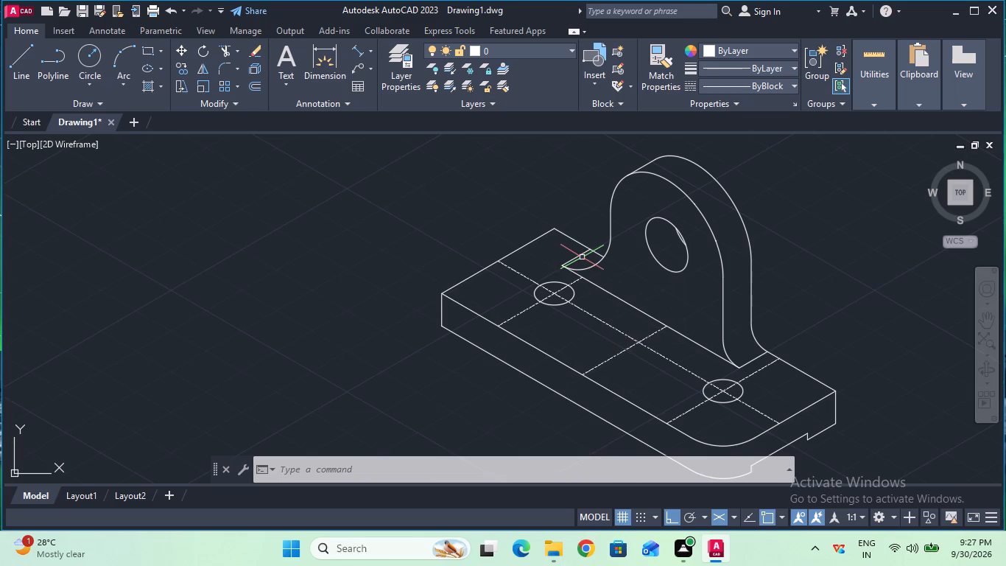
# Copy the upright's left front fillet arc 10 mm toward the rear along the thickness direction.
pyautogui.click(590, 265)
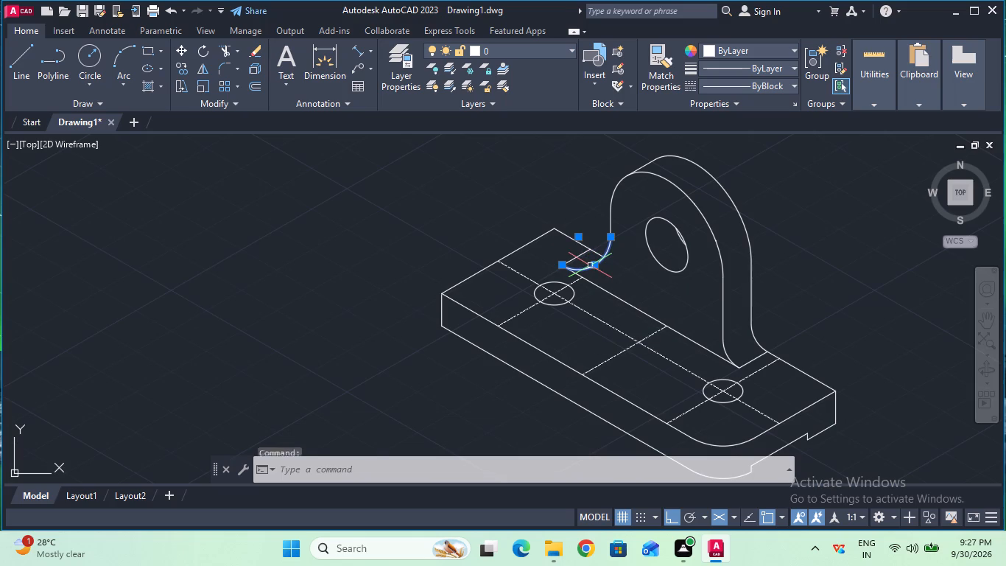
pyautogui.click(177, 62)
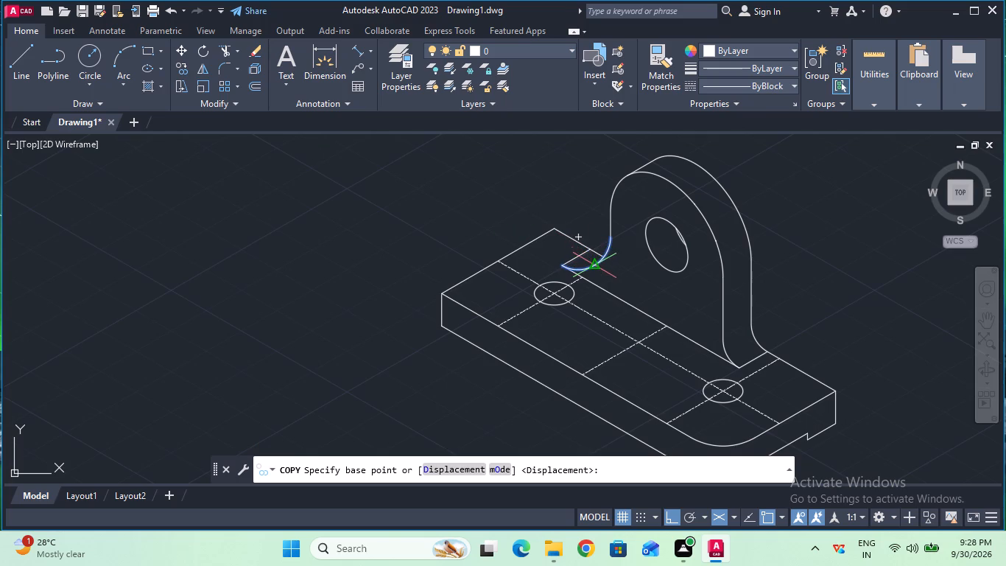
pyautogui.click(594, 261)
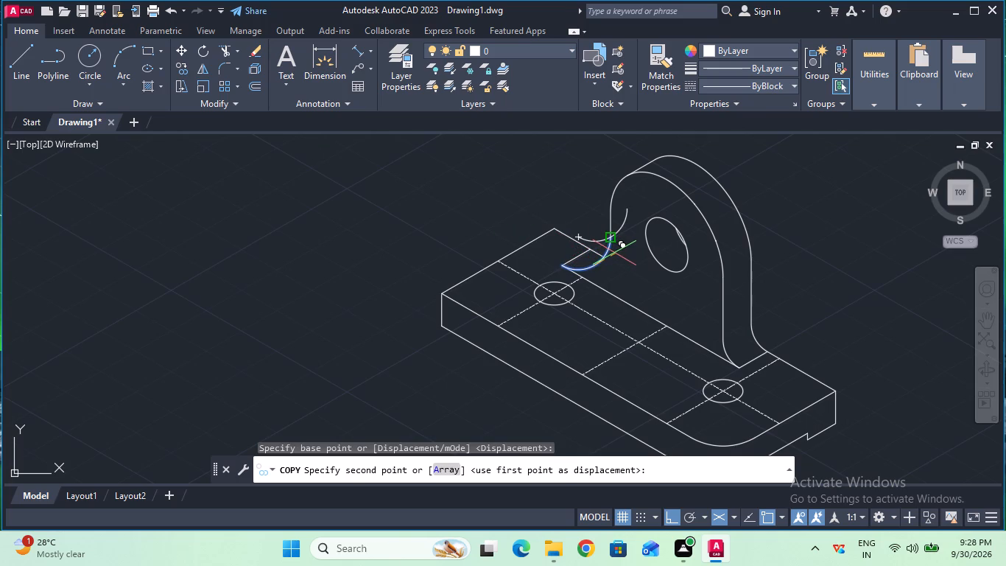
pyautogui.write('10')
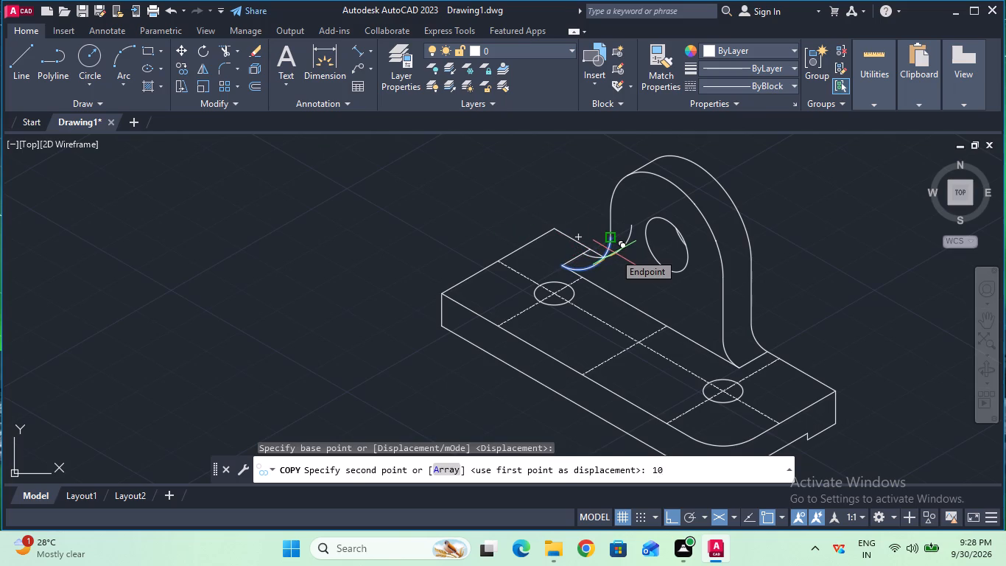
pyautogui.press('Return')
pyautogui.press('Escape')
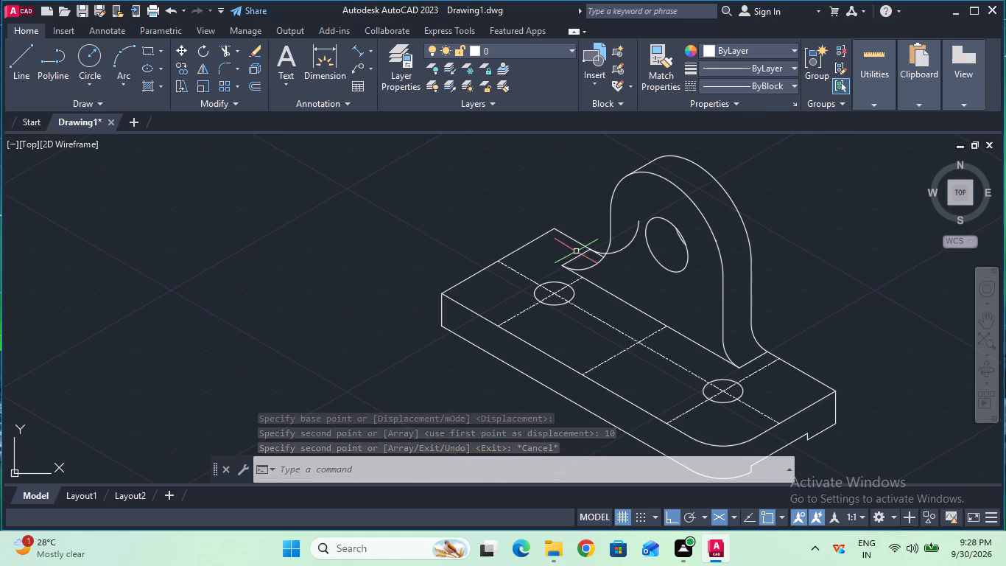
pyautogui.keyDown('ctrl'); pyautogui.scroll(2, 576, 251); pyautogui.keyUp('ctrl')
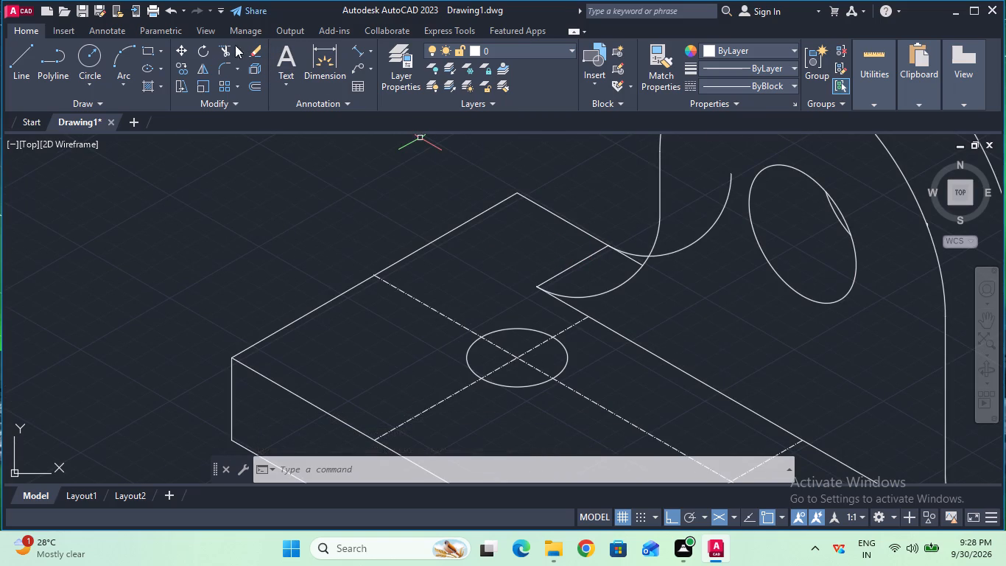
# Trim the base plate's rear top edge beyond the left rear fillet arc, and the part of that arc hidden behind the upright.
pyautogui.click(223, 45)
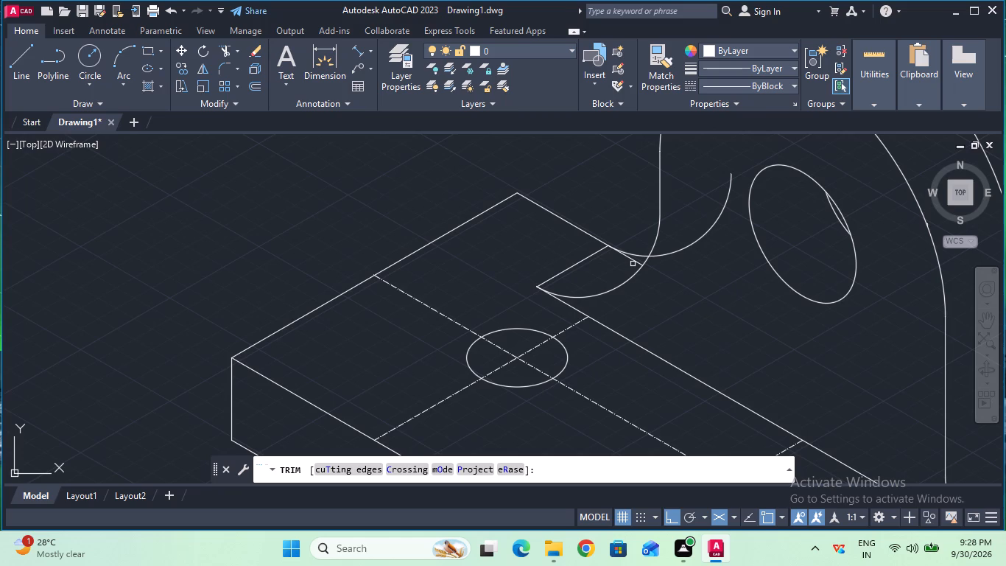
pyautogui.click(636, 263)
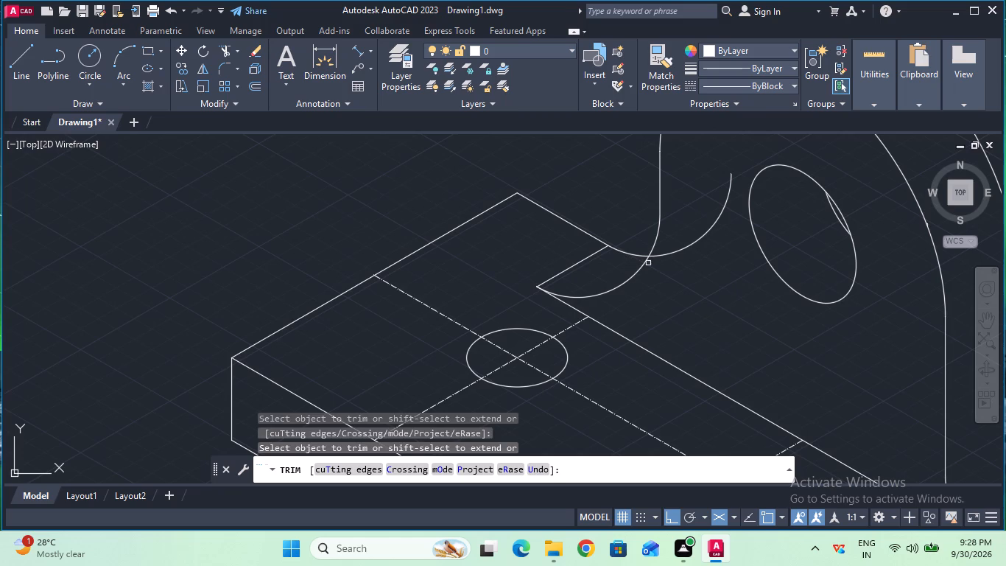
pyautogui.click(687, 248)
pyautogui.keyDown('ctrl'); pyautogui.scroll(-3, 597, 205); pyautogui.keyUp('ctrl')
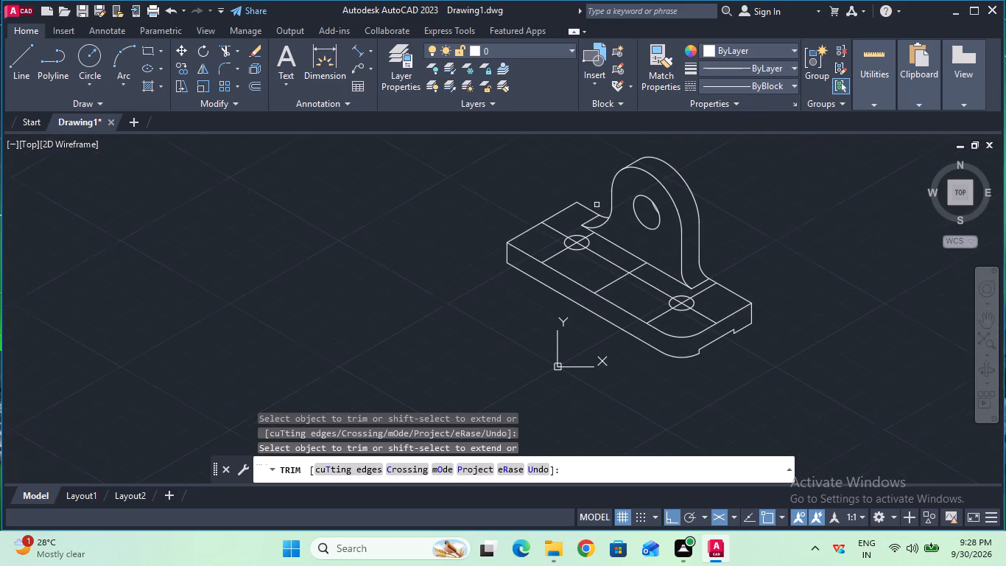
pyautogui.hscroll(1, 597, 205)
pyautogui.press('Escape')
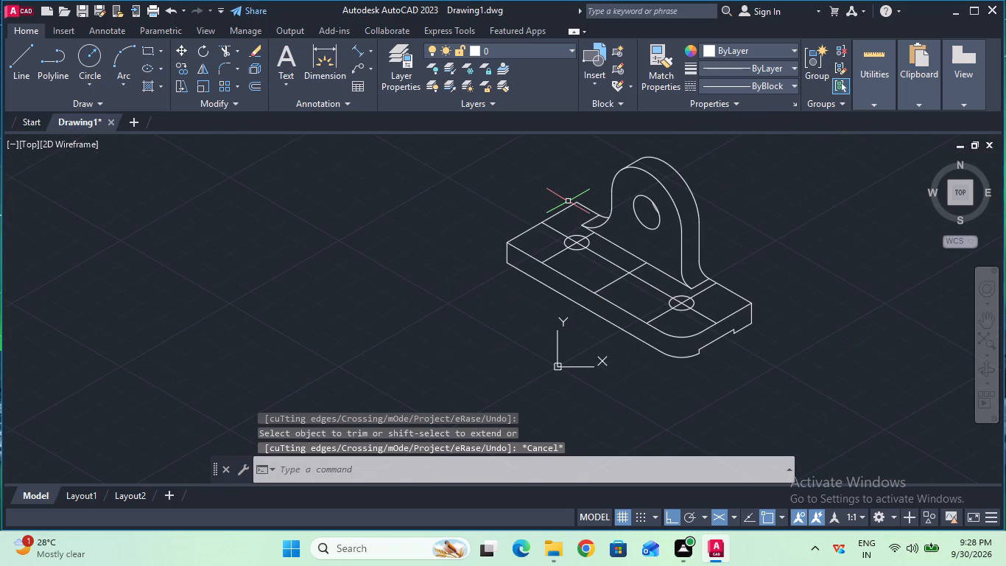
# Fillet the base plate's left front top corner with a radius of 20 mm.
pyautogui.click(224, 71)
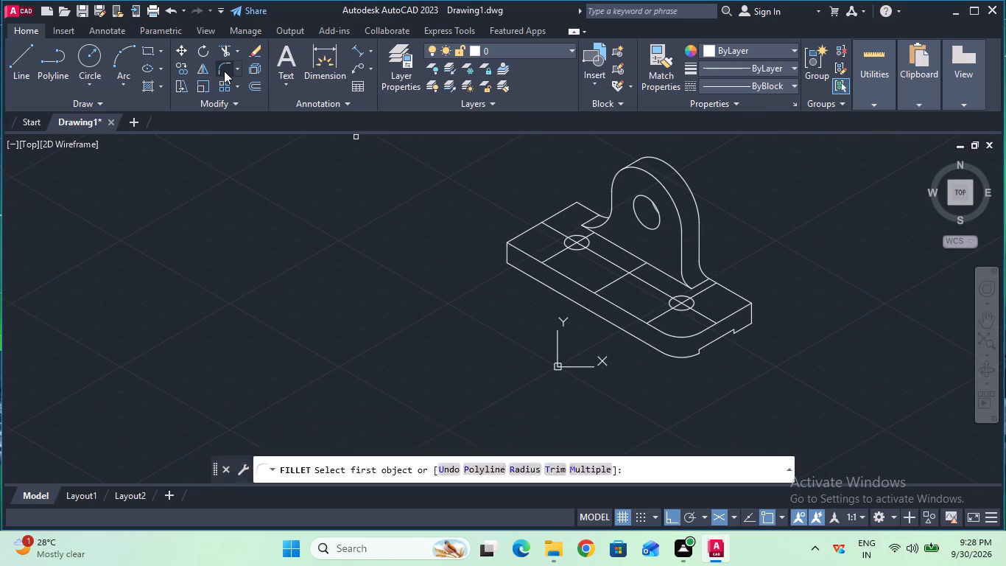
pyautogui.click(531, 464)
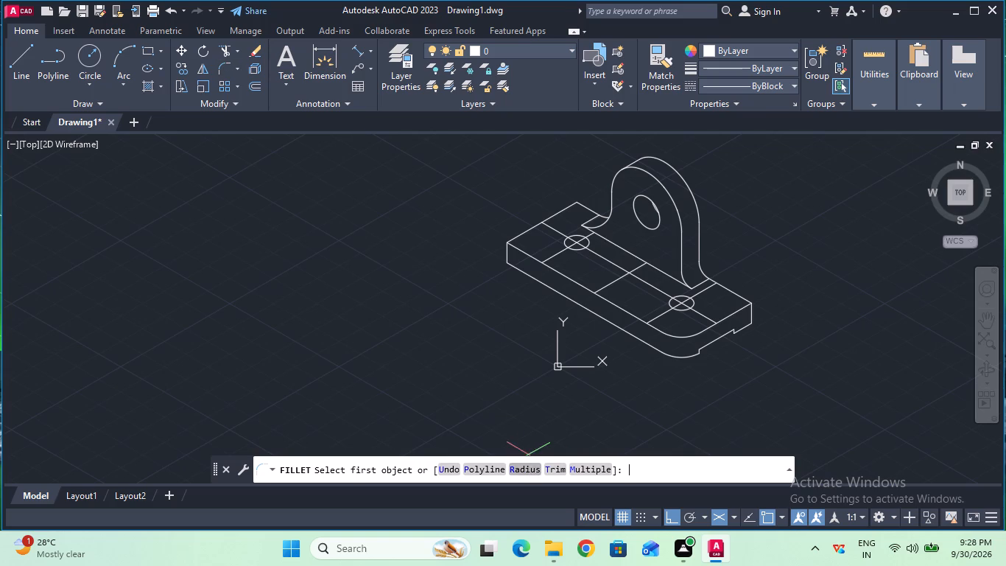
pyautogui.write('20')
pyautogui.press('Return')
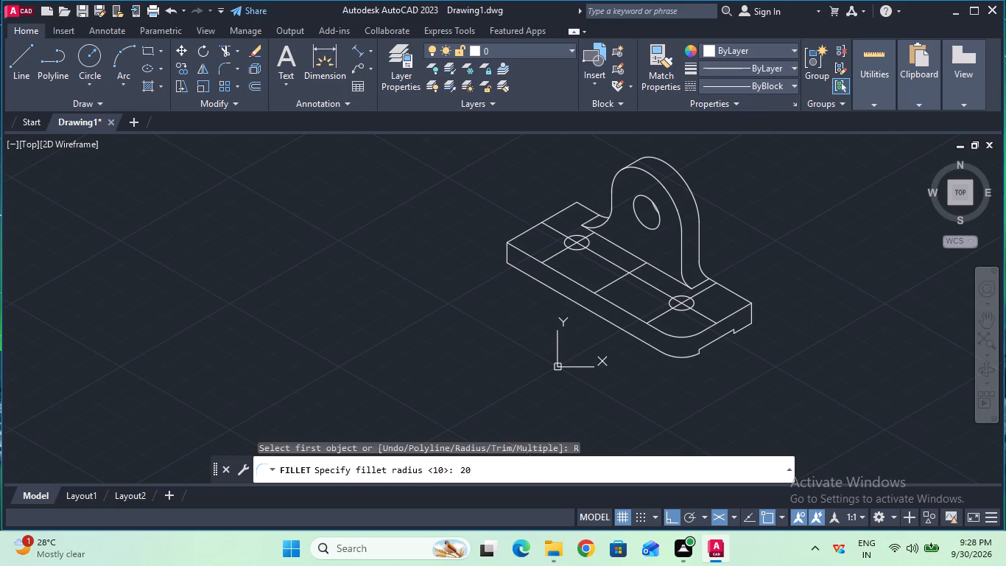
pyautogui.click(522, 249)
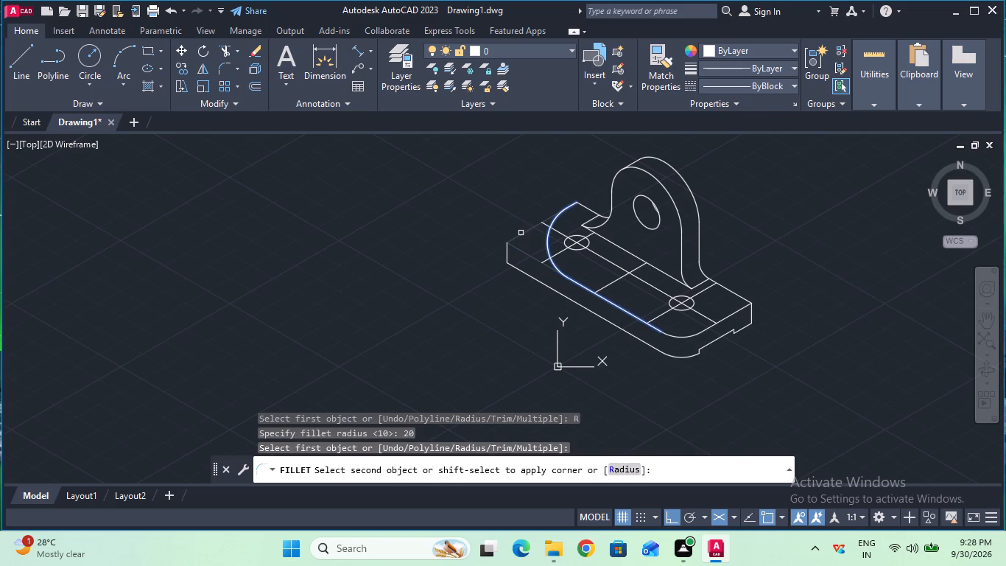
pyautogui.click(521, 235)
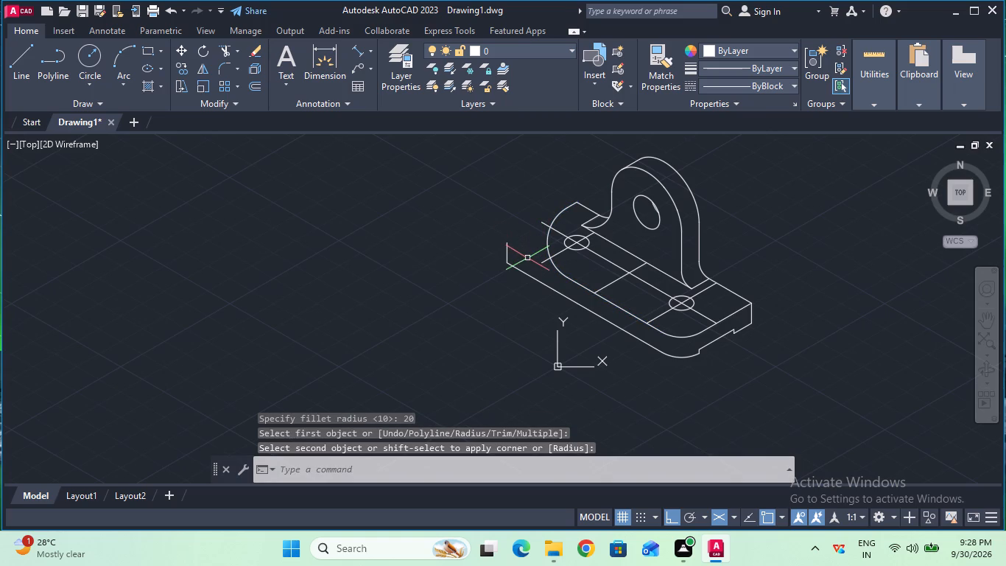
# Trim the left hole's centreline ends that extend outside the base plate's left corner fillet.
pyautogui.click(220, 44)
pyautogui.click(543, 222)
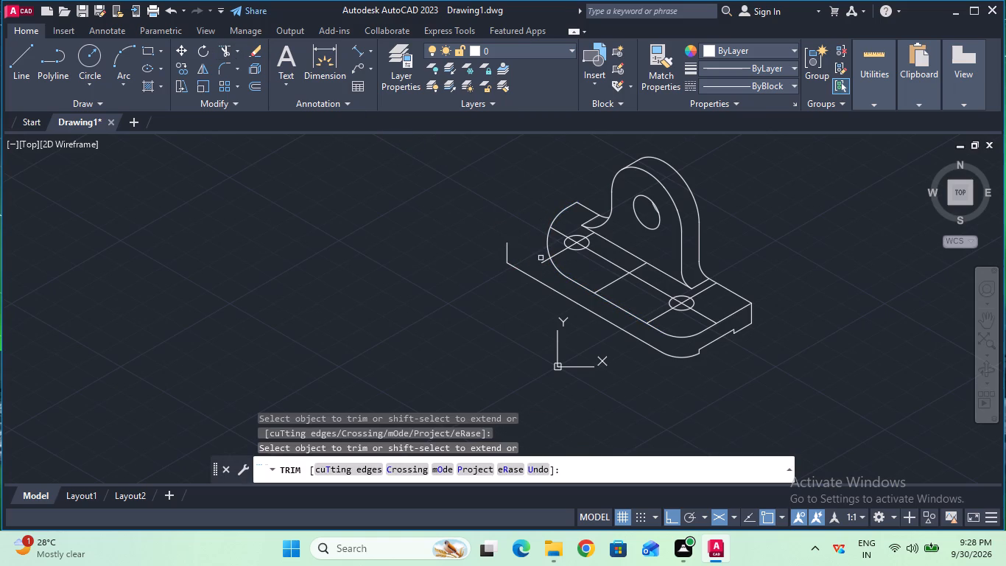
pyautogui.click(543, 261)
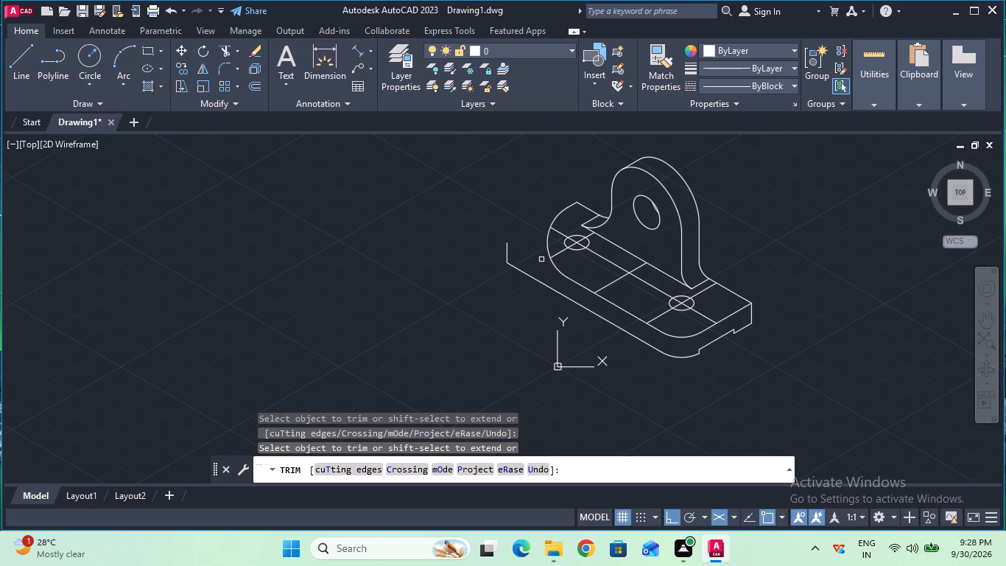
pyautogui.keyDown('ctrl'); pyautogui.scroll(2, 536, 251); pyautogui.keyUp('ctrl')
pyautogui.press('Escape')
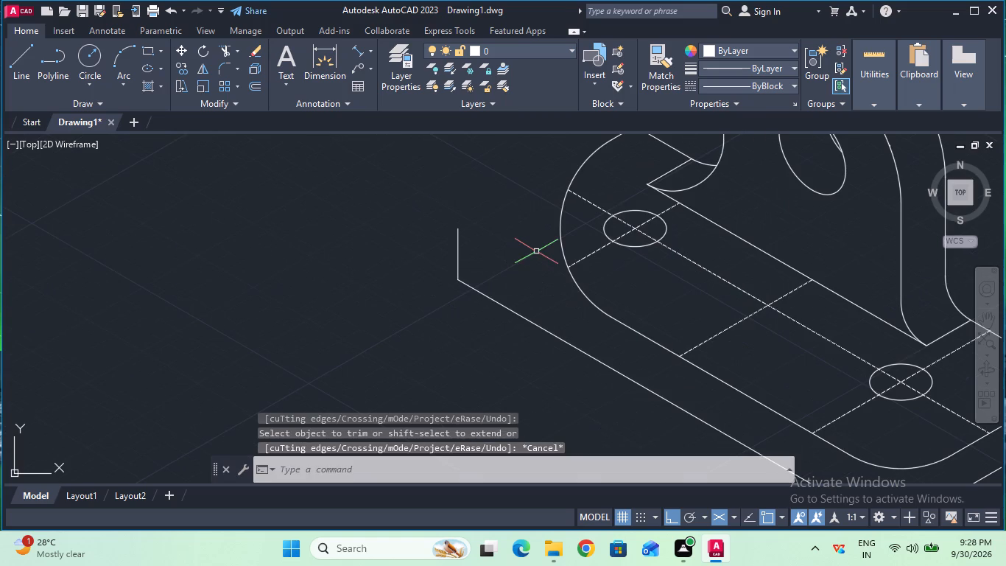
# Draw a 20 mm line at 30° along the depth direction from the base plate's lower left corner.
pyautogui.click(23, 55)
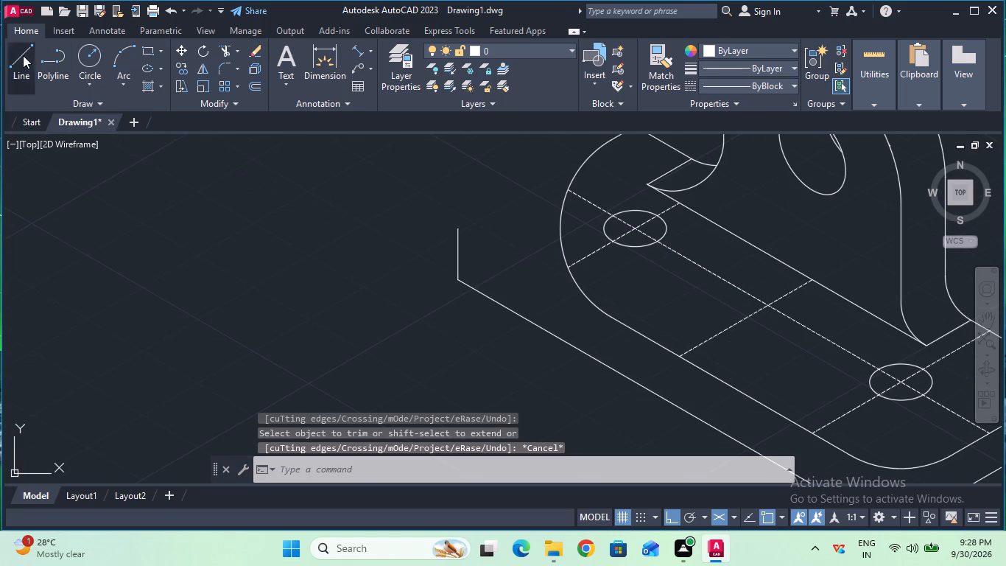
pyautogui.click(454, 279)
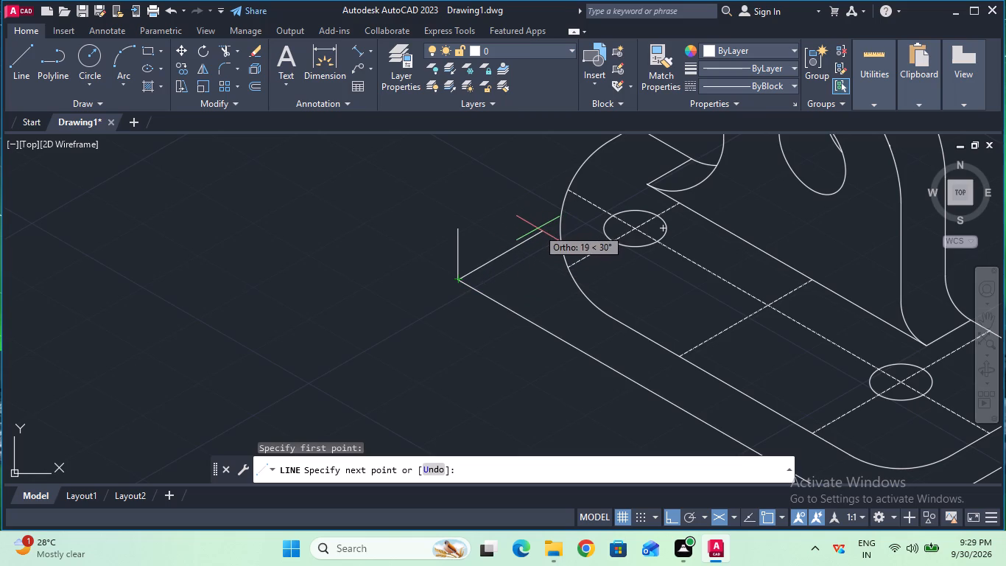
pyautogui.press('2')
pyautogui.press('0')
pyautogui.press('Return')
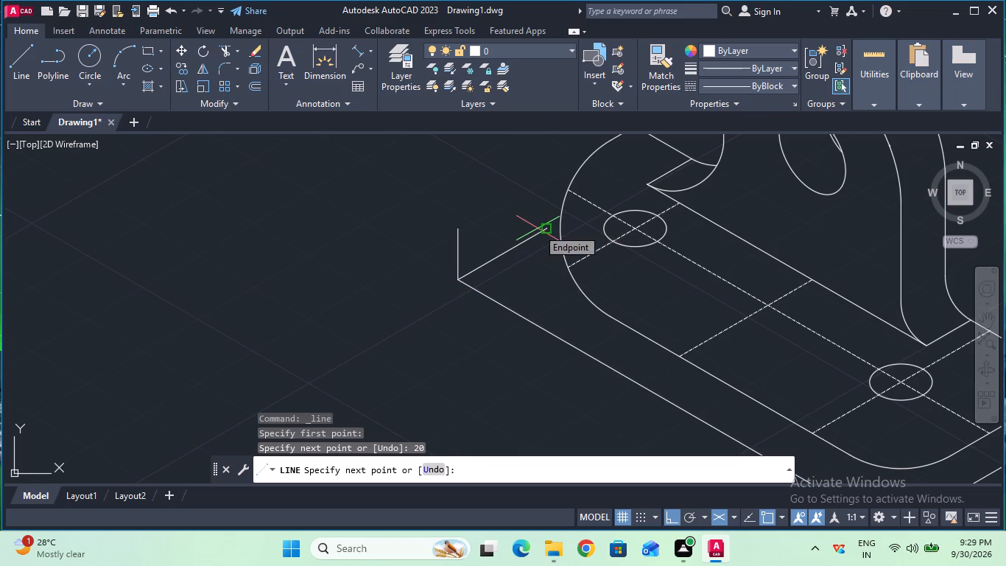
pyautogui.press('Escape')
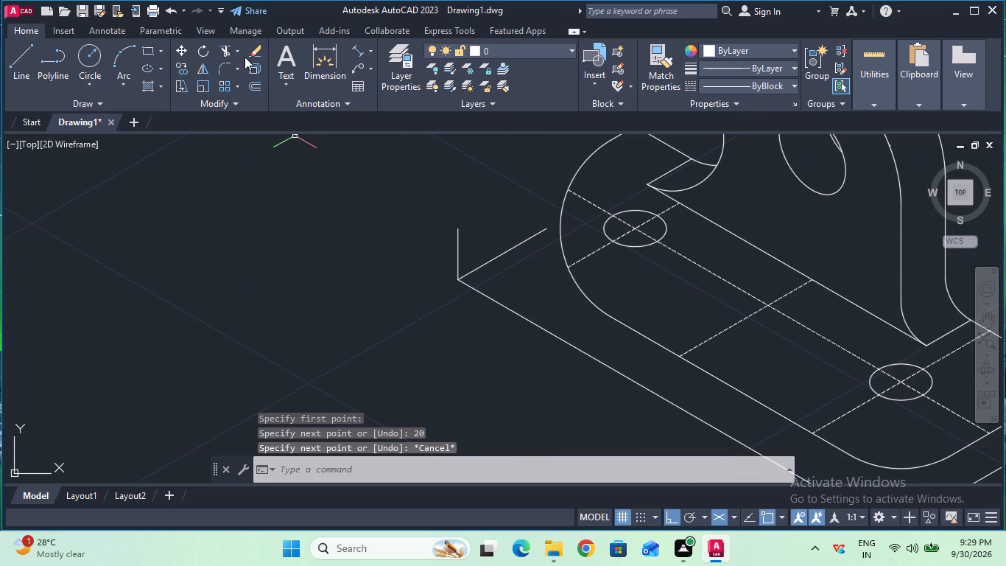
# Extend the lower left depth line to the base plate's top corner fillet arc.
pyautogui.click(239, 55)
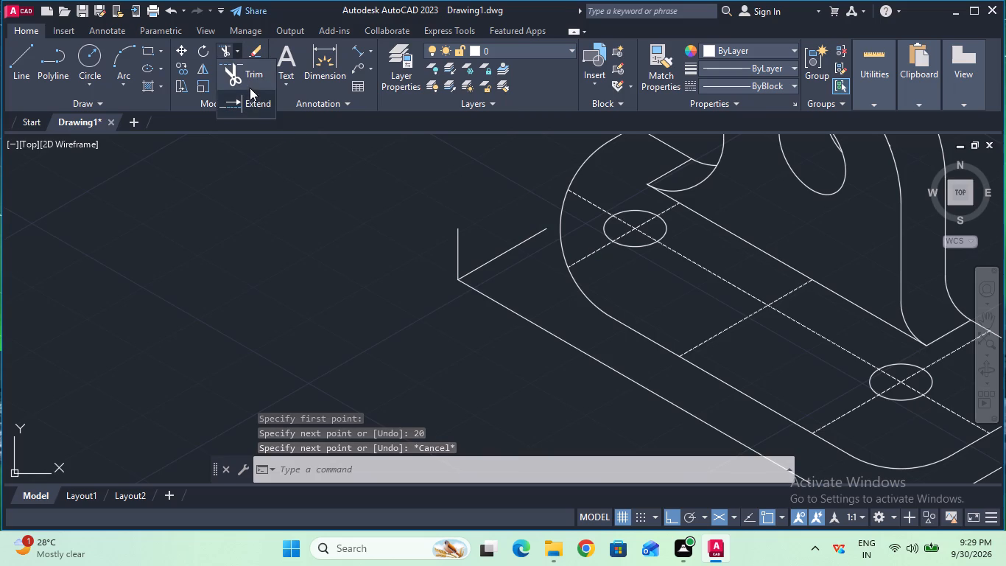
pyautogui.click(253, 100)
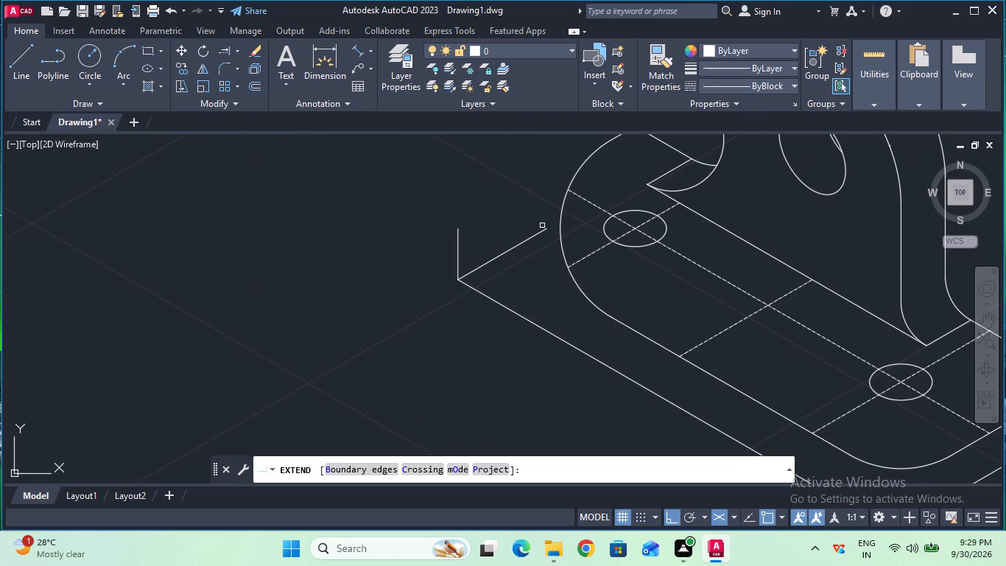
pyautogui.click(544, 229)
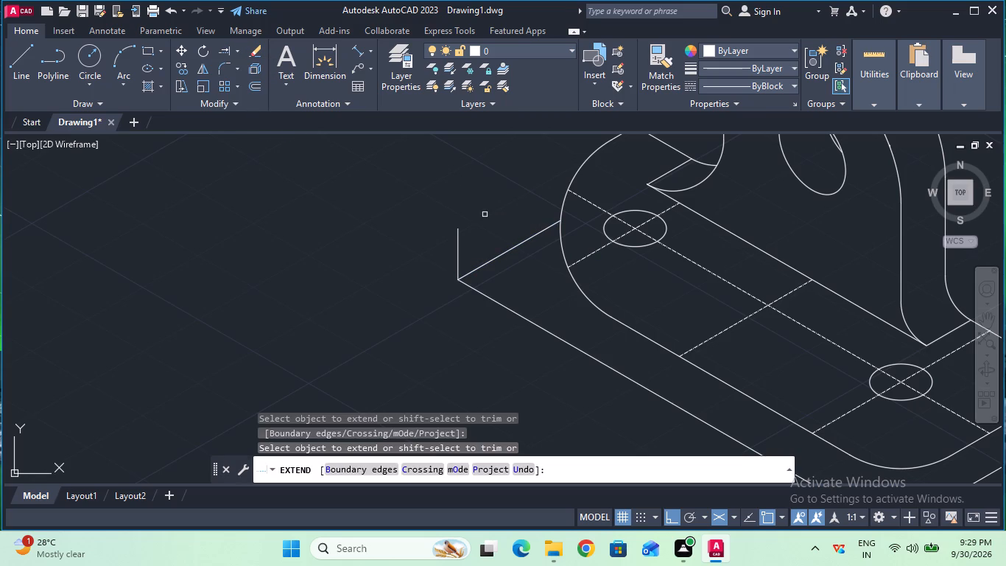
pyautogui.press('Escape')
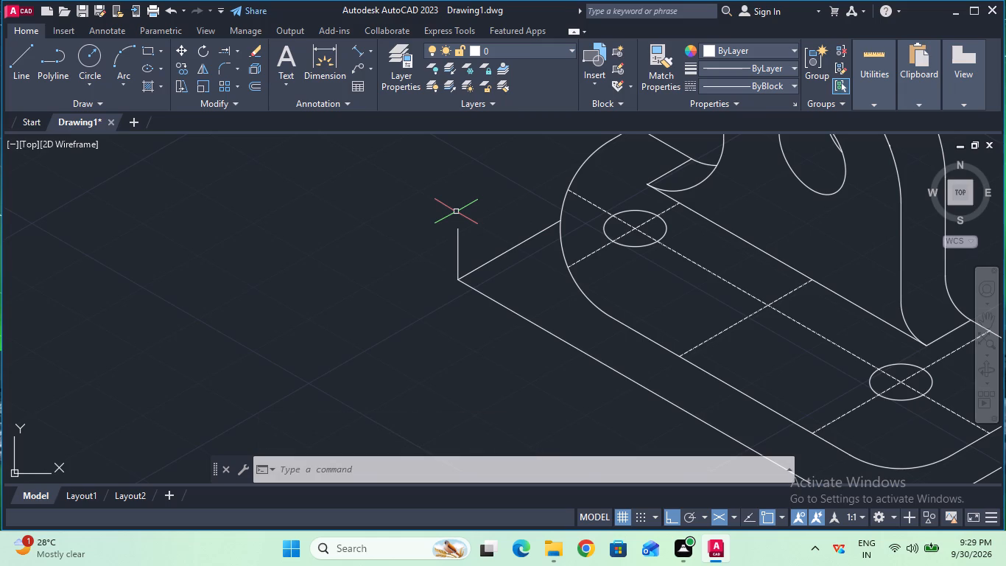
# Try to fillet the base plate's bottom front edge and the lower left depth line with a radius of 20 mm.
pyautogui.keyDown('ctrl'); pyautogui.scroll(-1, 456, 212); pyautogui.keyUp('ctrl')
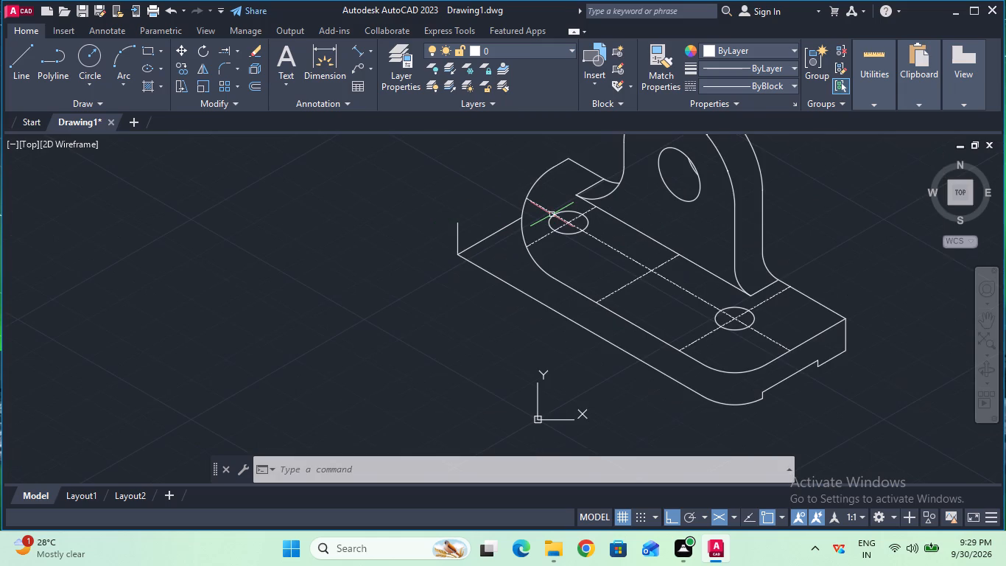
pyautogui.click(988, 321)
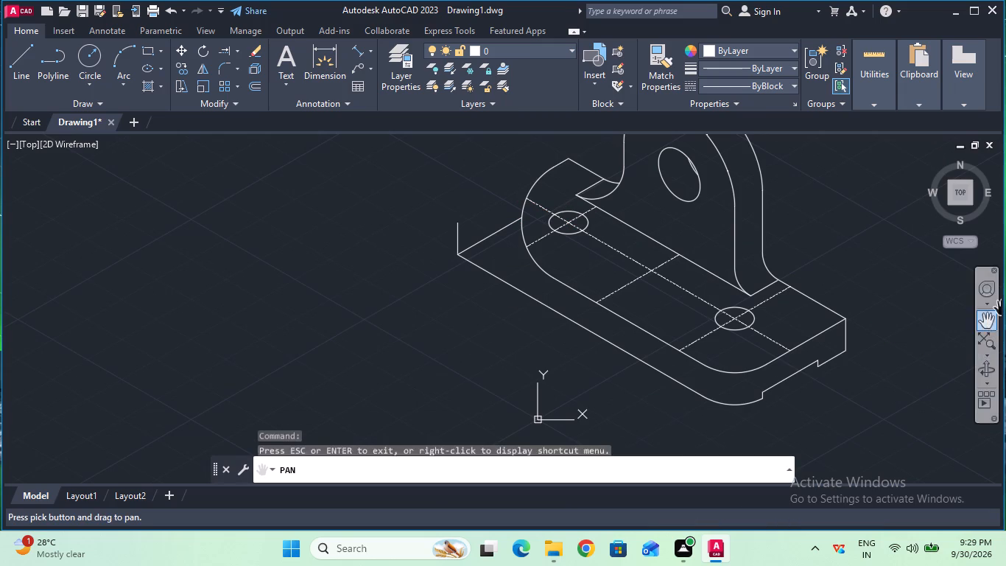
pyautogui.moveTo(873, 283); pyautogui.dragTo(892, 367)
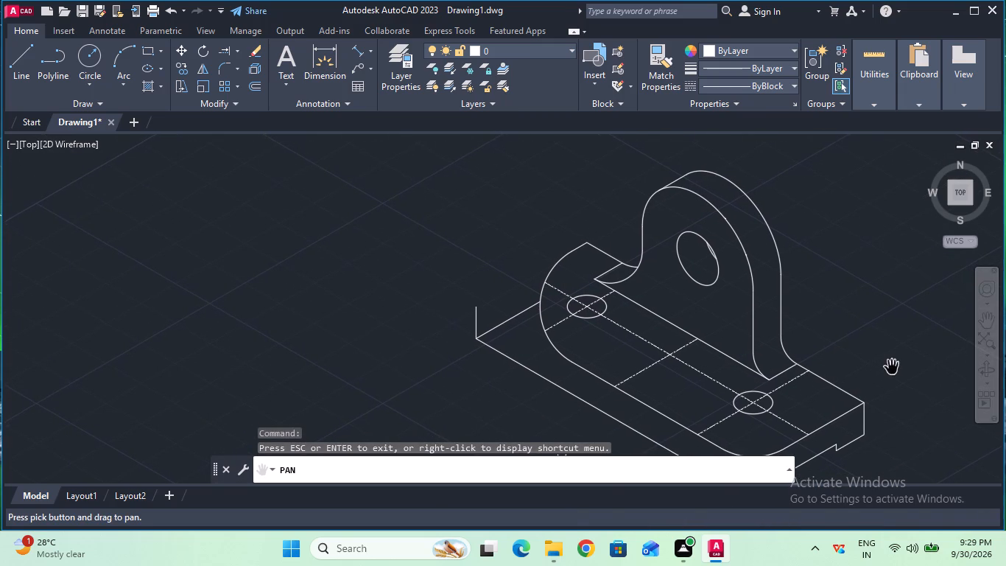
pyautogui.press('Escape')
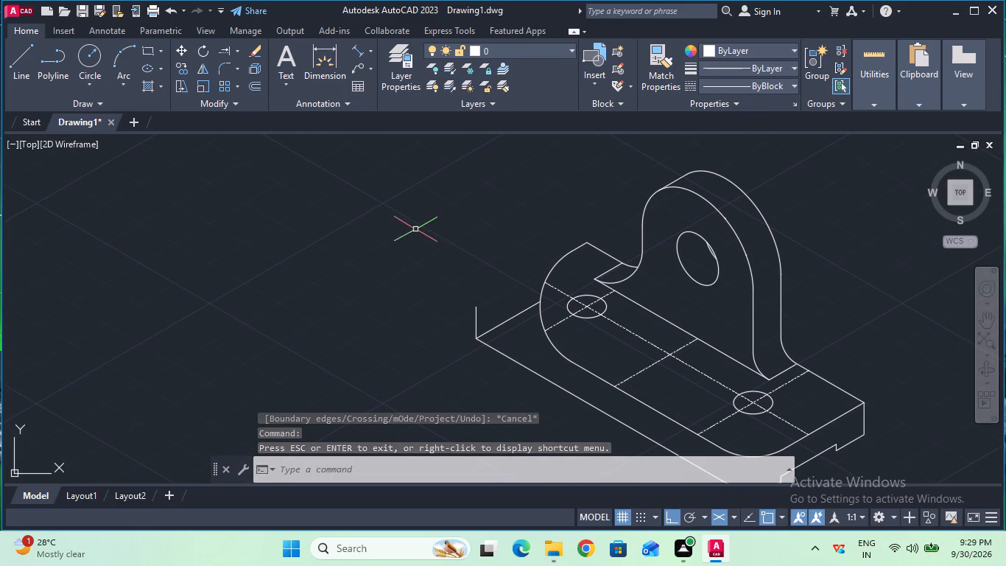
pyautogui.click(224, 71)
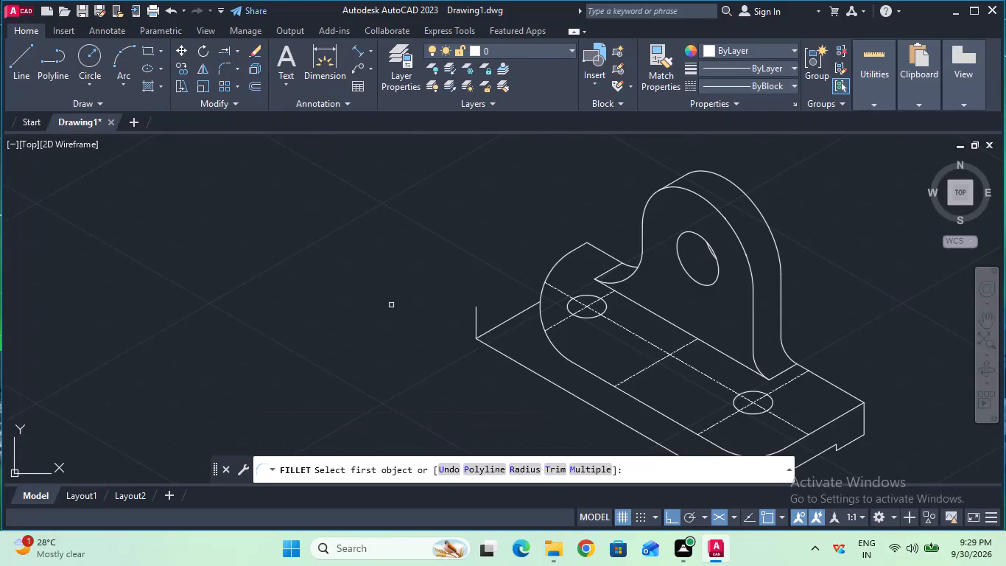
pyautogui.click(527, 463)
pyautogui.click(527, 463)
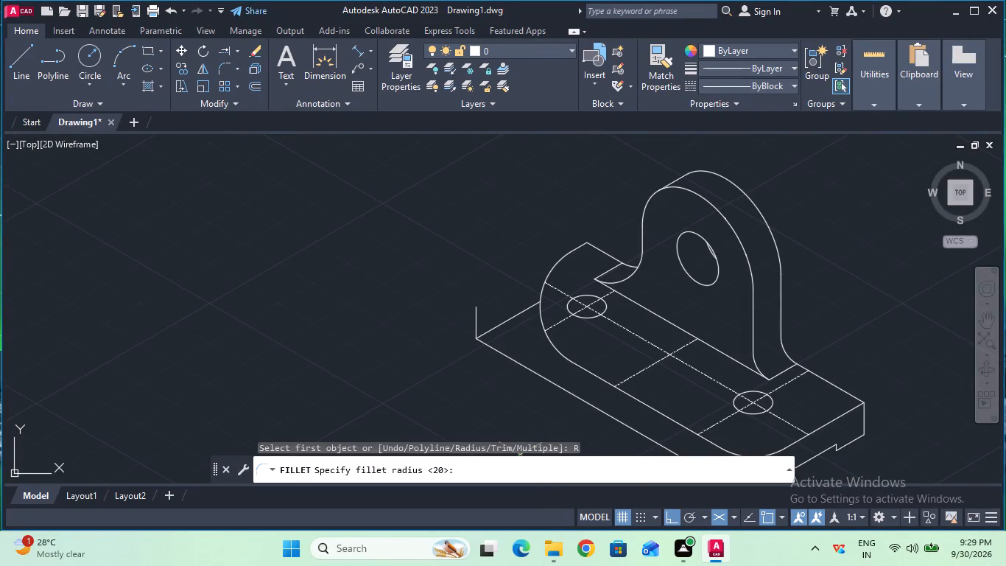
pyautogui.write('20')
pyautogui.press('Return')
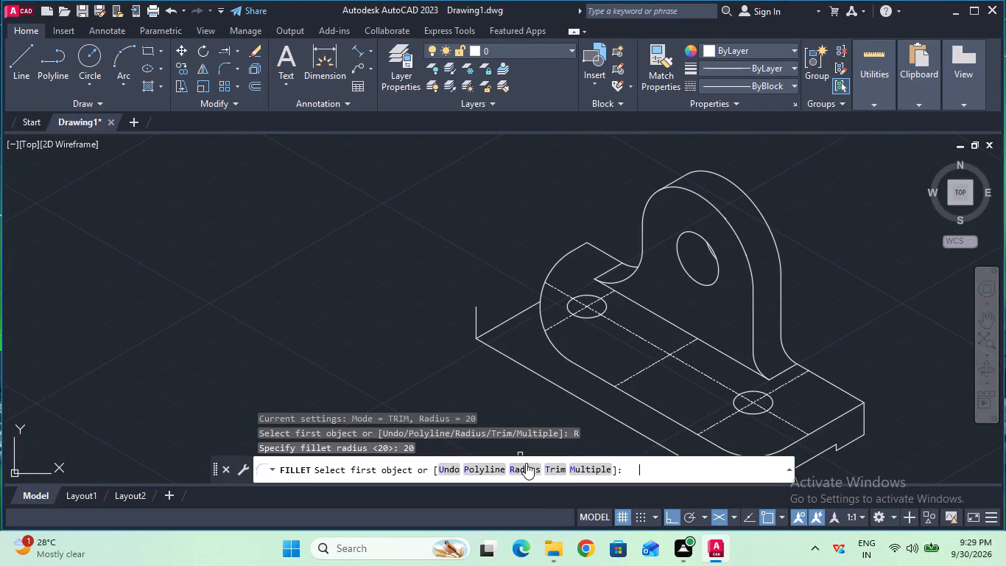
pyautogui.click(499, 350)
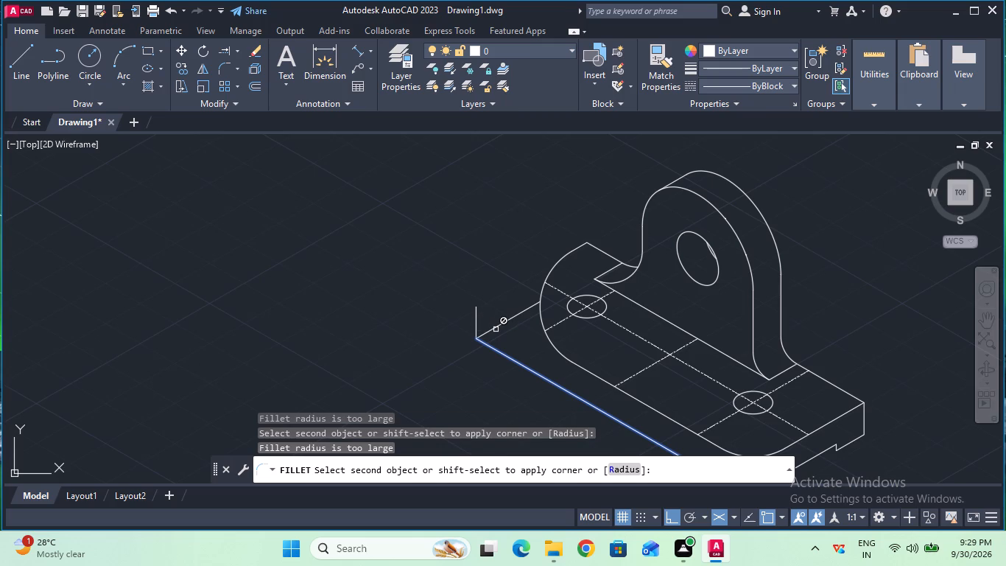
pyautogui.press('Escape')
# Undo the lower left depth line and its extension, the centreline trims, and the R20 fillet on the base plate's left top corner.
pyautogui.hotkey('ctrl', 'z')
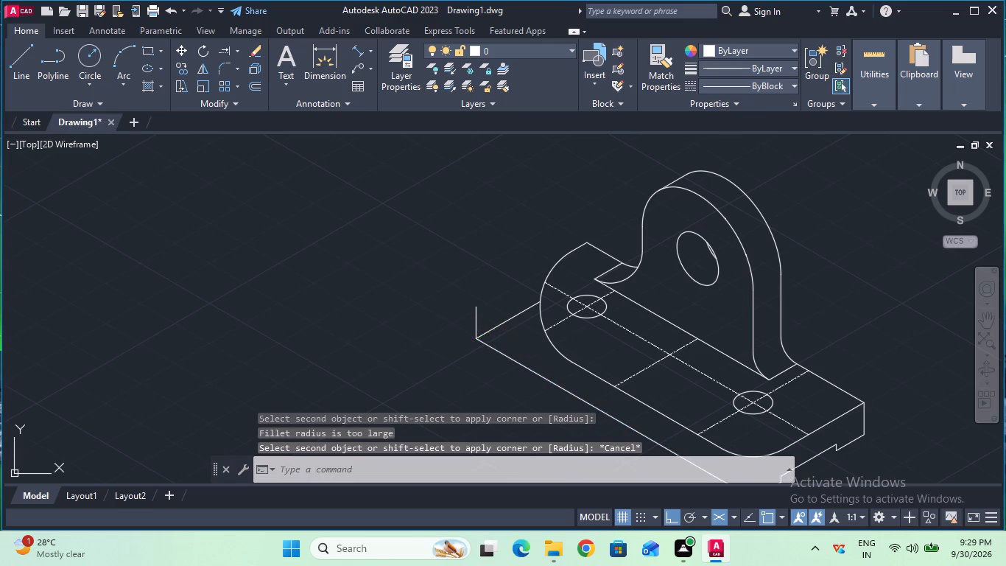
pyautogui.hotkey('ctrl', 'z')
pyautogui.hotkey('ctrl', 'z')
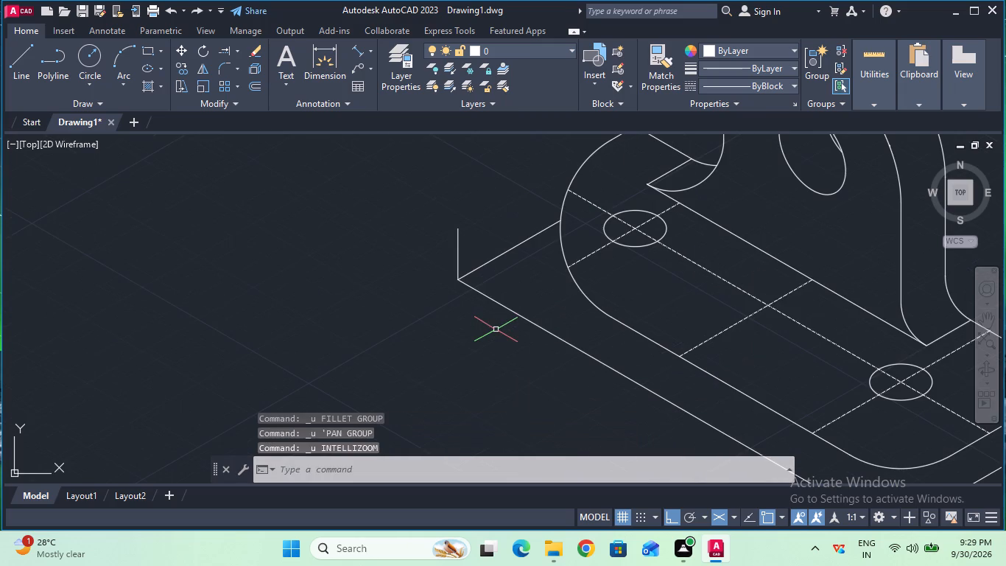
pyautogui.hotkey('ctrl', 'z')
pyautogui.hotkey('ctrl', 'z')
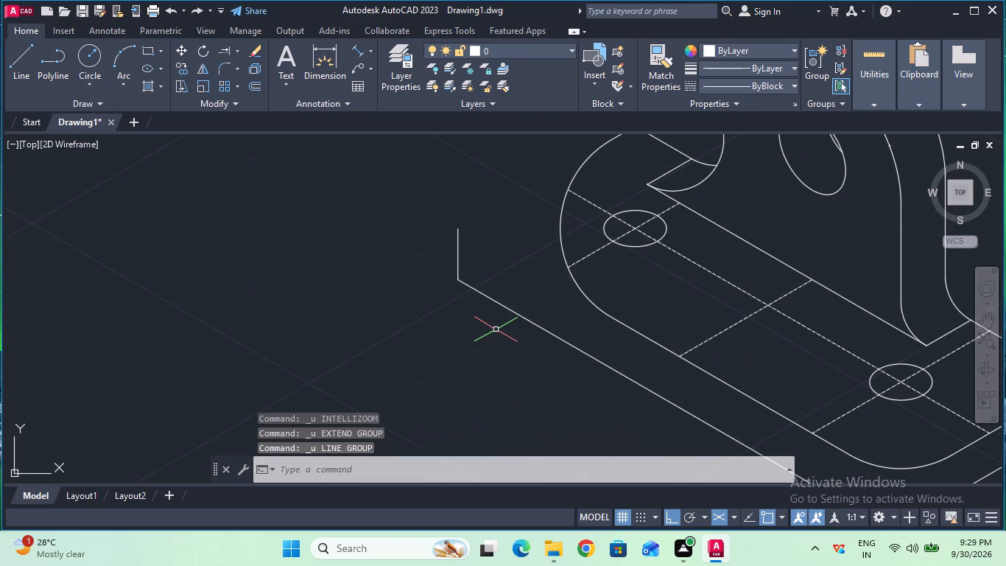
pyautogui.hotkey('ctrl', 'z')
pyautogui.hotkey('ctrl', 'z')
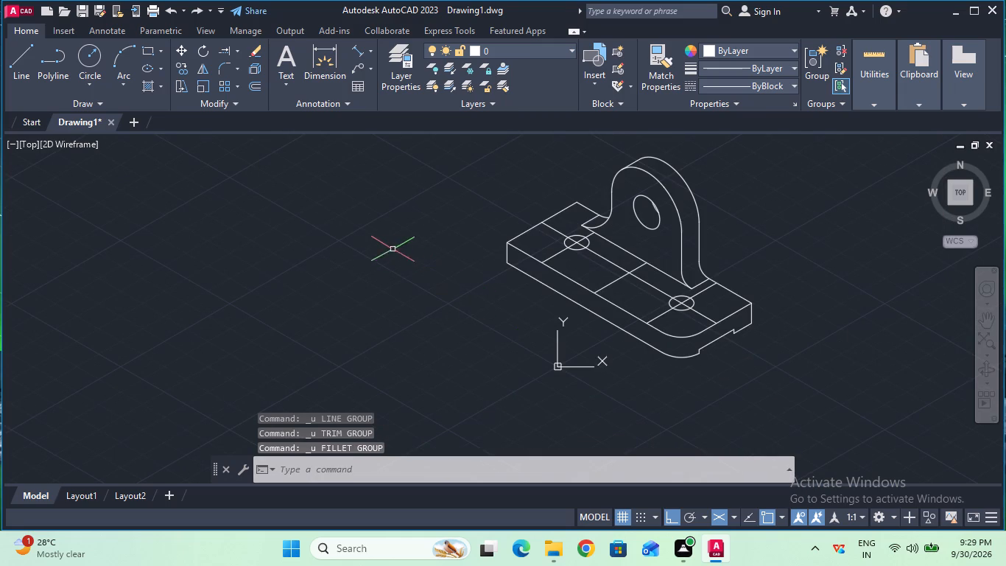
# Draw a 10 mm vertical line down from the base plate's back left top corner.
pyautogui.click(30, 74)
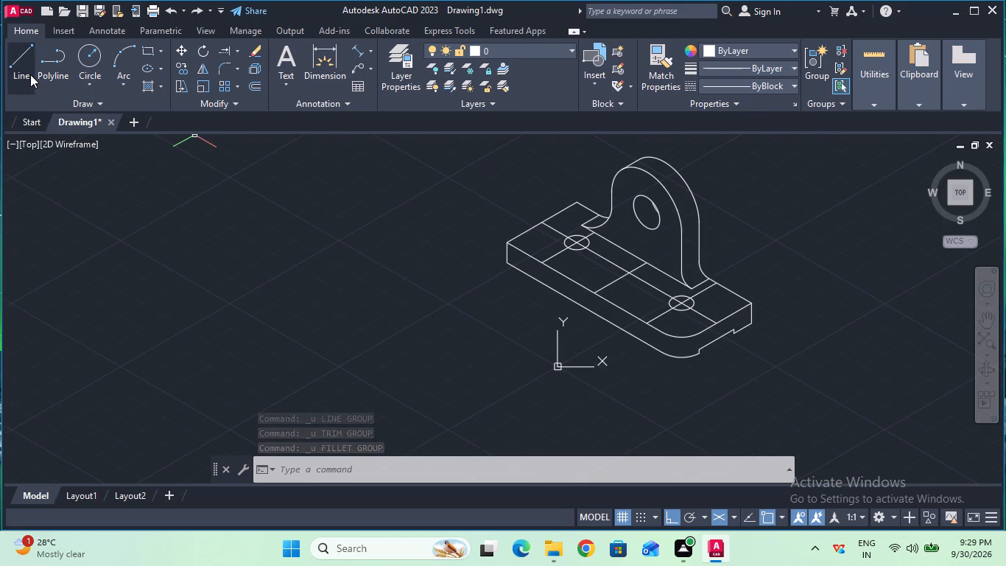
pyautogui.click(574, 205)
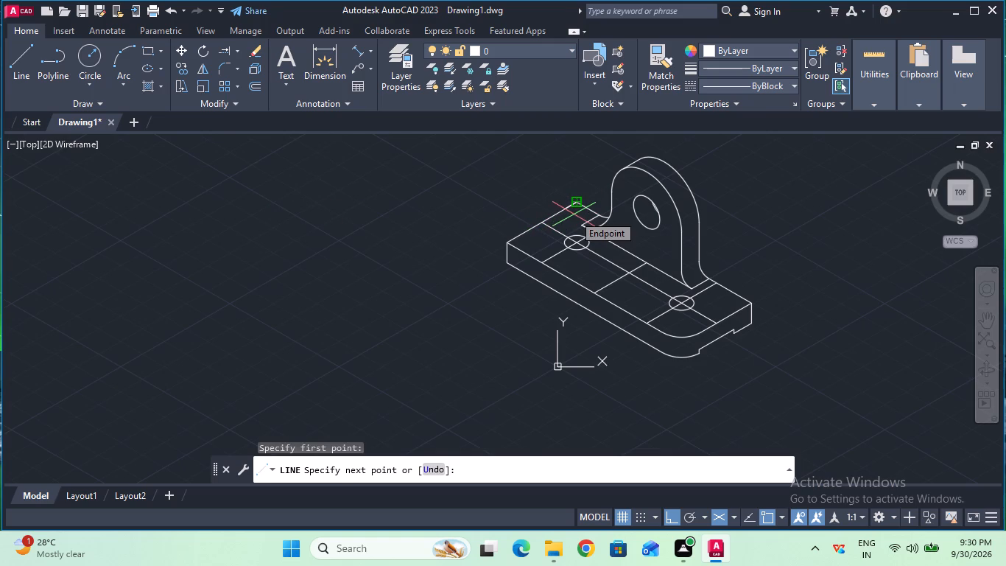
pyautogui.write('10')
pyautogui.press('F5')
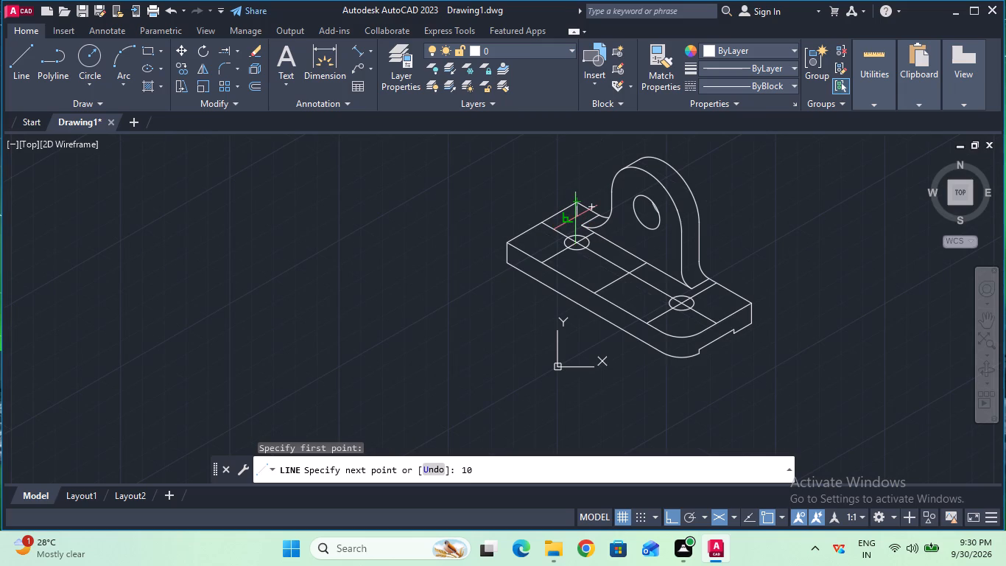
pyautogui.press('Return')
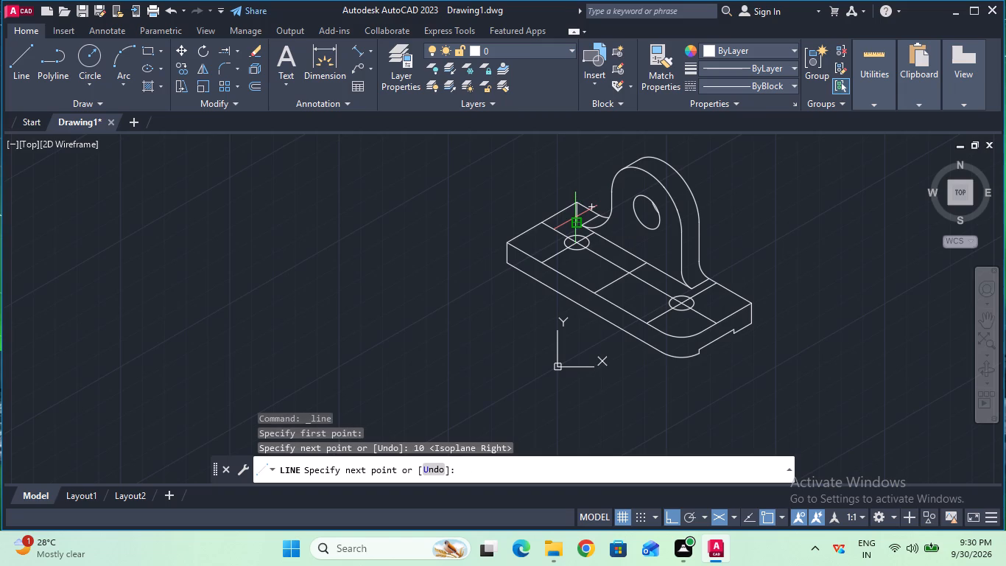
pyautogui.press('Escape')
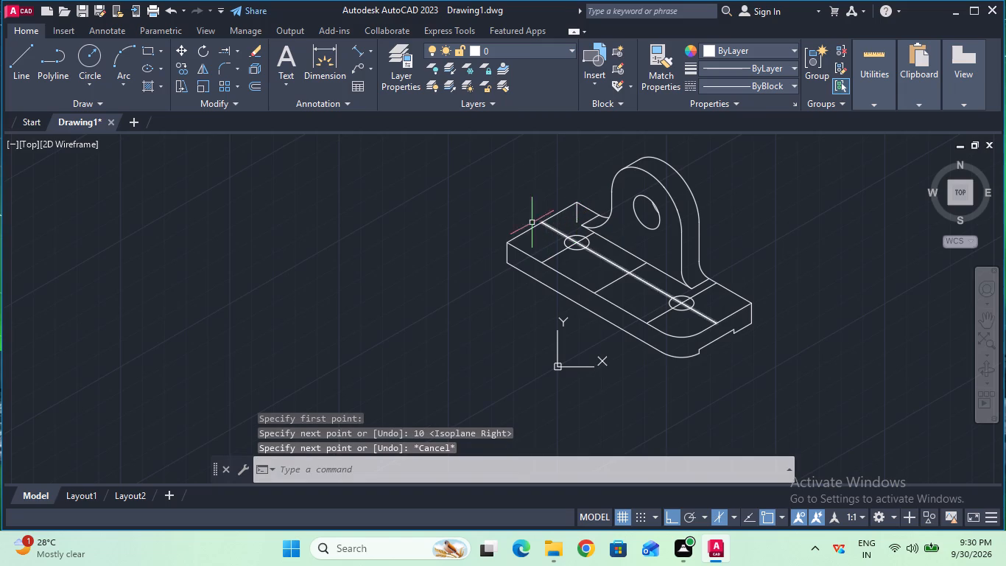
# Draw a line from the lower end of the 10 mm vertical to the base plate's bottom front left corner.
pyautogui.click(32, 90)
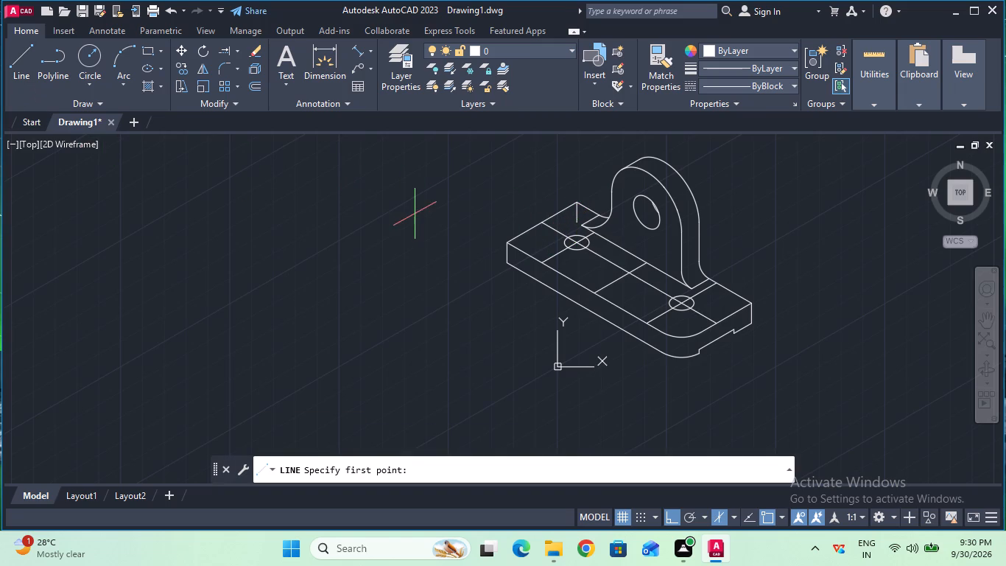
pyautogui.click(572, 223)
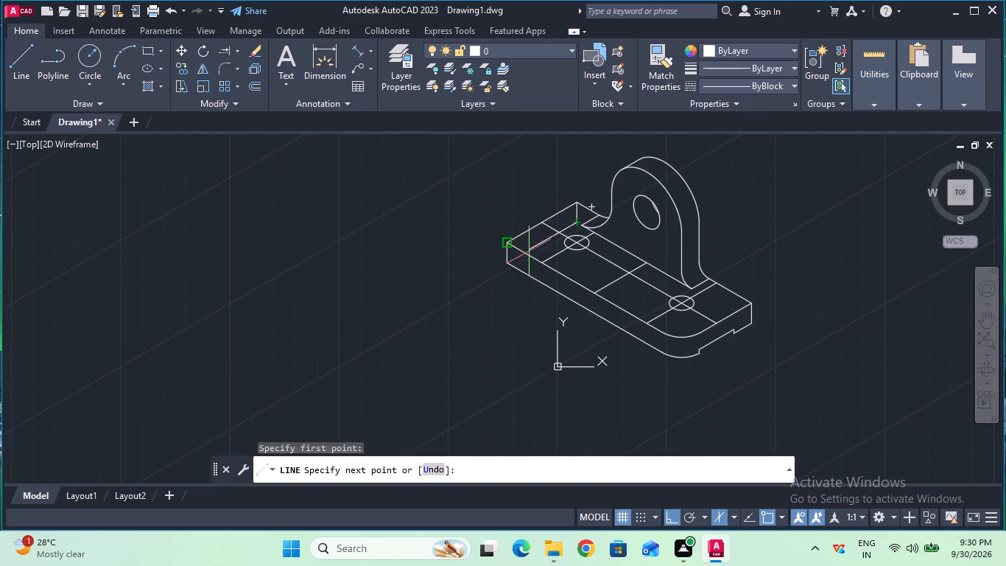
pyautogui.click(510, 262)
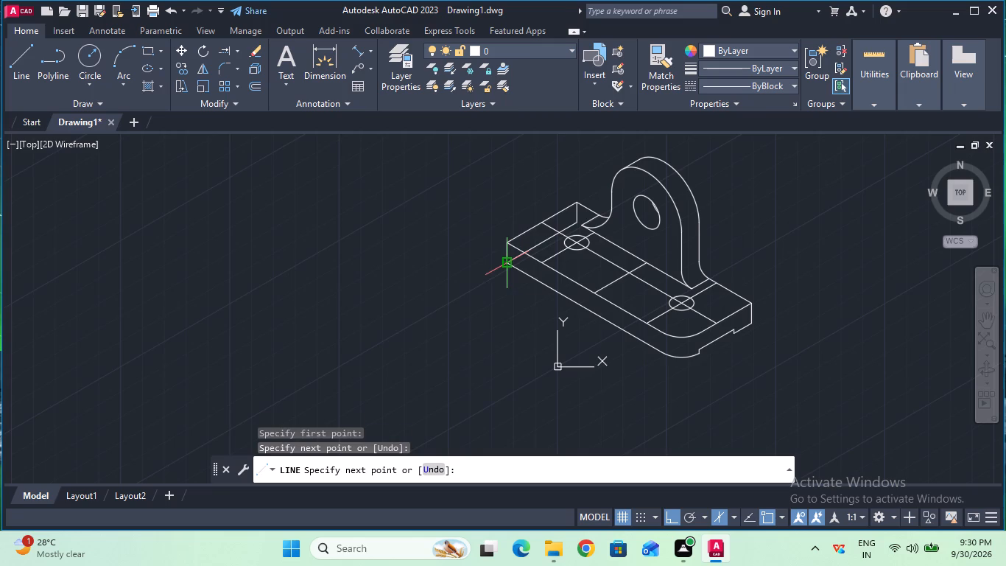
pyautogui.press('Escape')
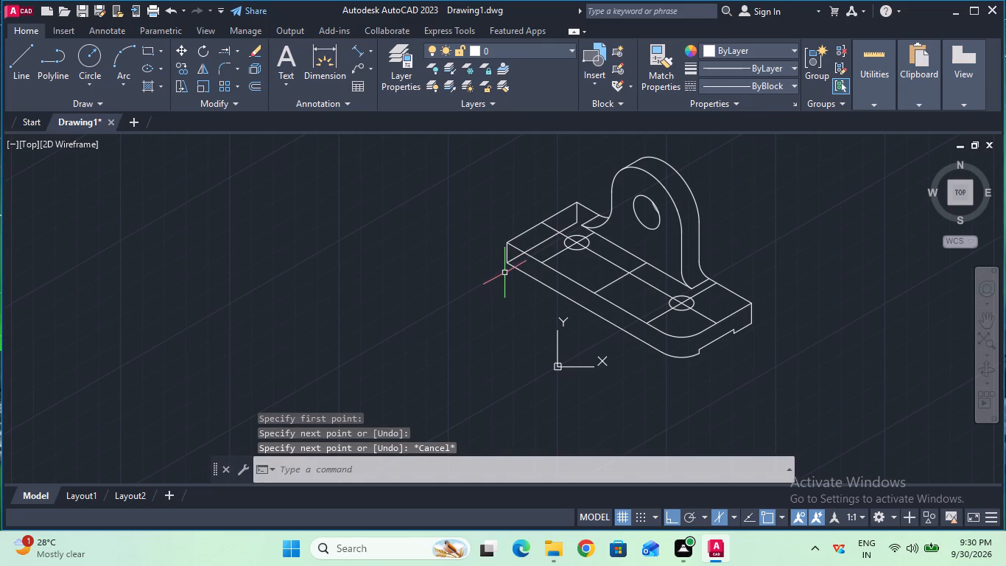
# Fillet the base plate's bottom front edge and the lower left depth line with a radius of 20 mm.
pyautogui.keyDown('ctrl'); pyautogui.scroll(2, 504, 273); pyautogui.keyUp('ctrl')
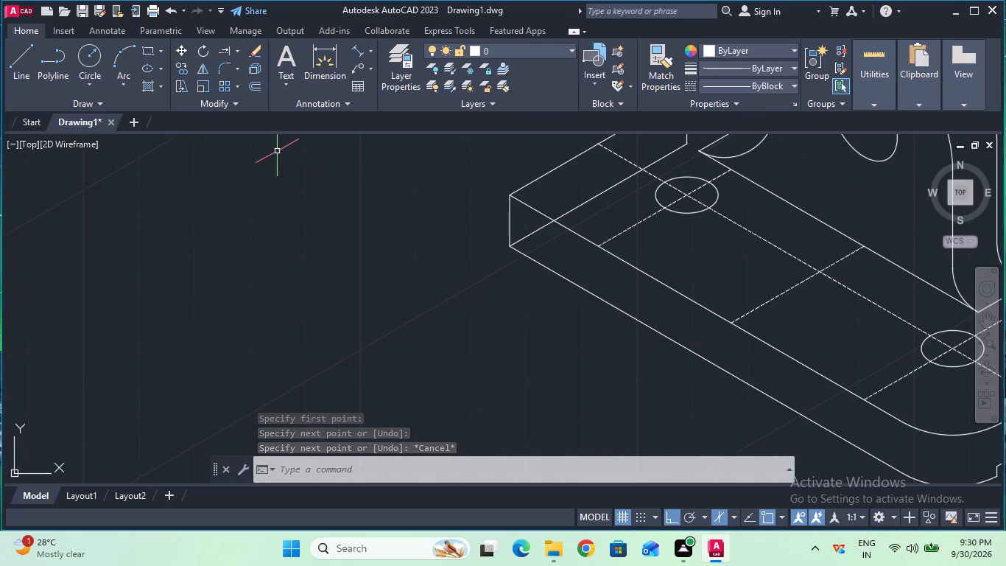
pyautogui.click(221, 71)
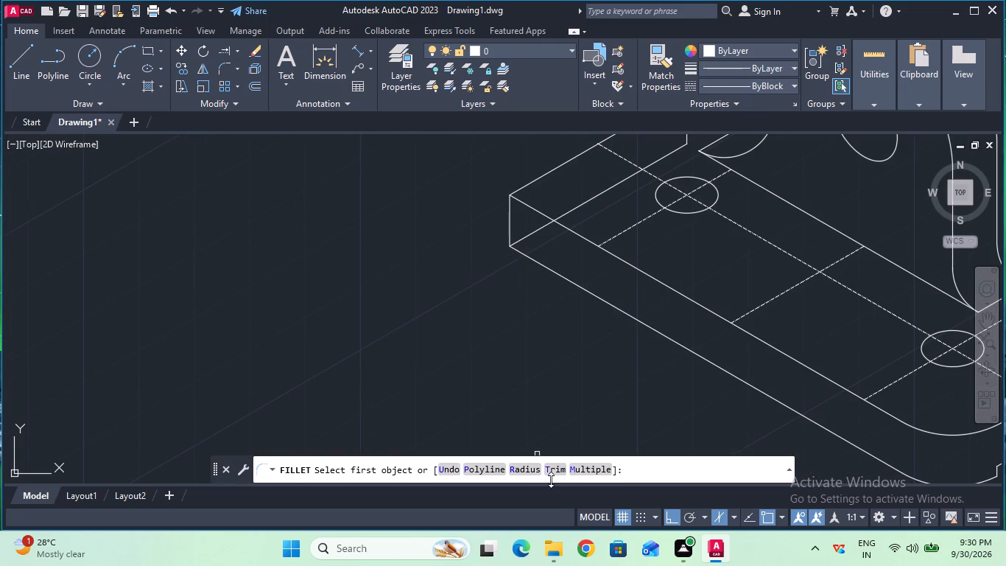
pyautogui.click(530, 474)
pyautogui.click(522, 467)
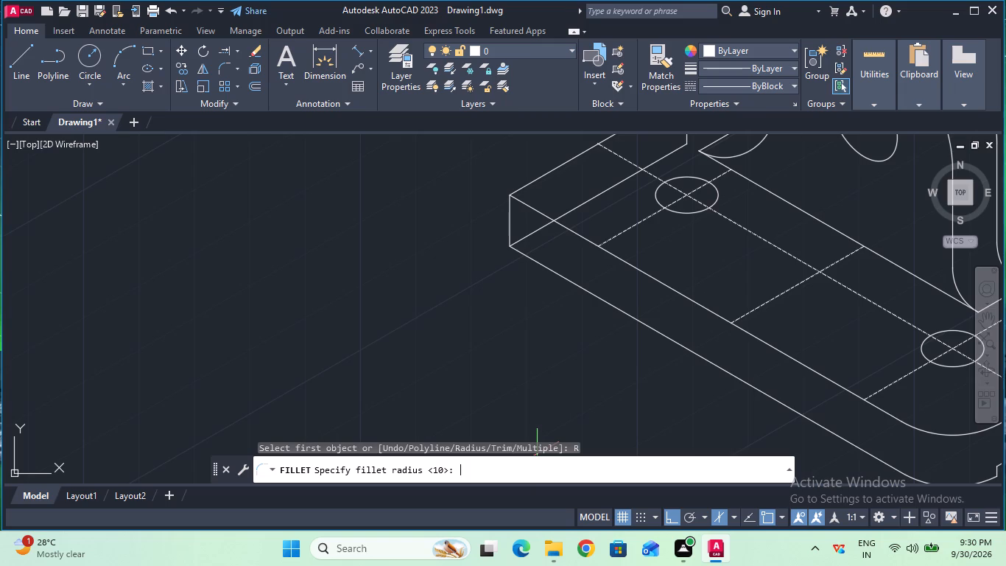
pyautogui.write('20')
pyautogui.press('Return')
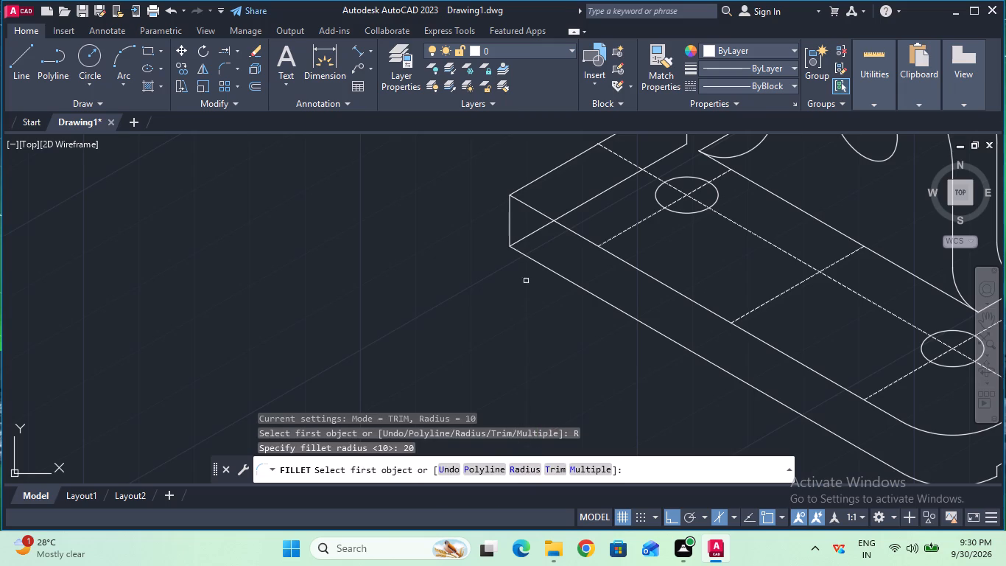
pyautogui.click(540, 262)
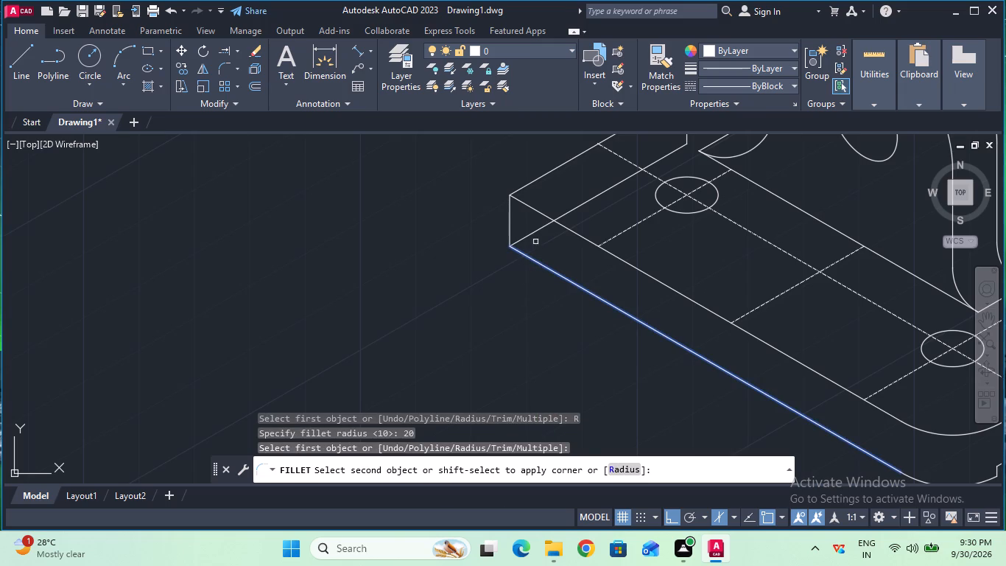
pyautogui.click(535, 233)
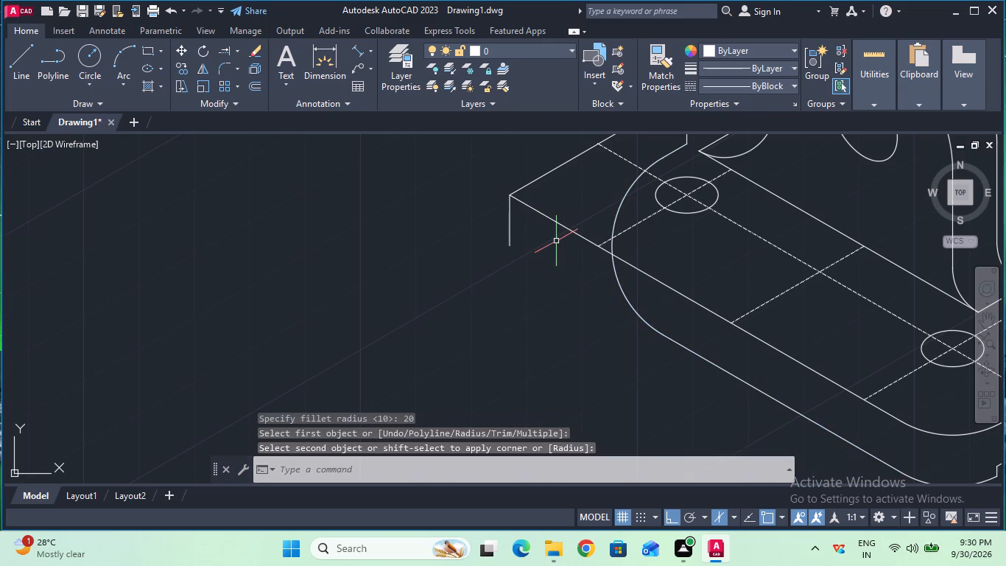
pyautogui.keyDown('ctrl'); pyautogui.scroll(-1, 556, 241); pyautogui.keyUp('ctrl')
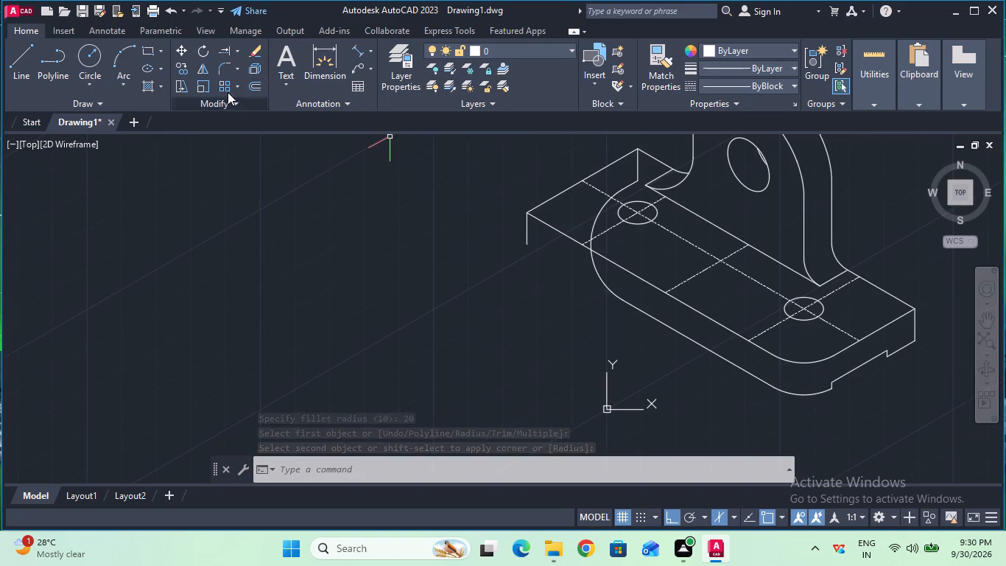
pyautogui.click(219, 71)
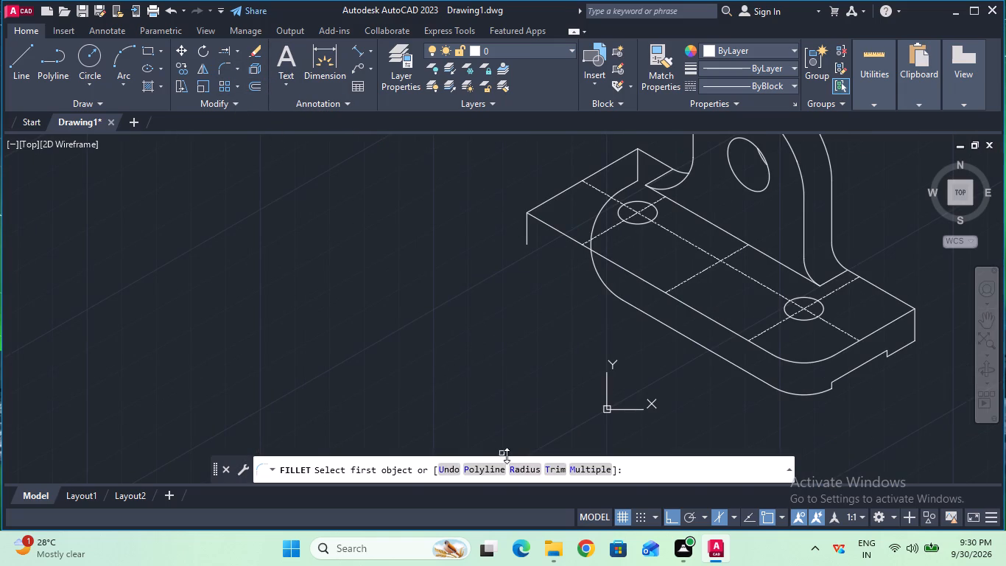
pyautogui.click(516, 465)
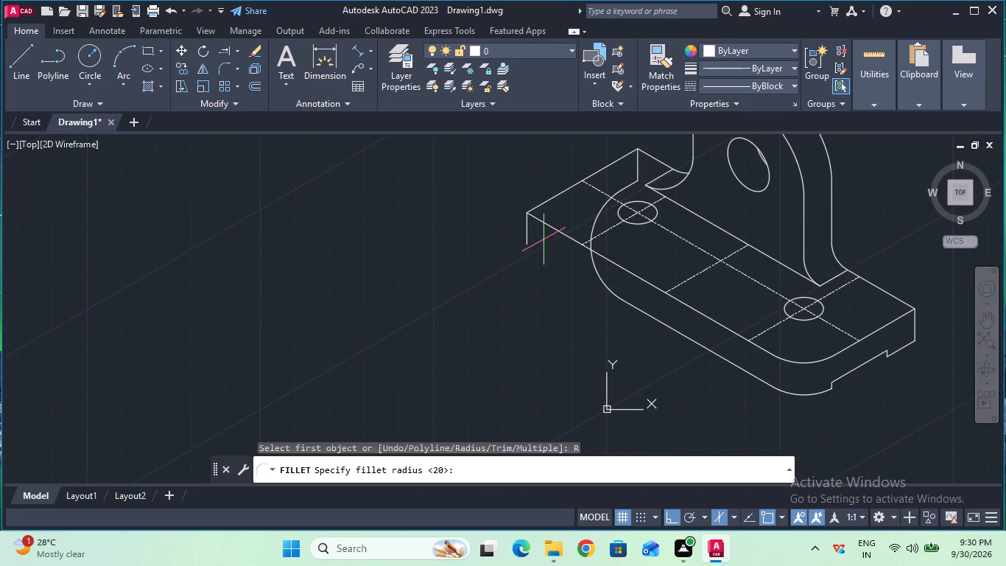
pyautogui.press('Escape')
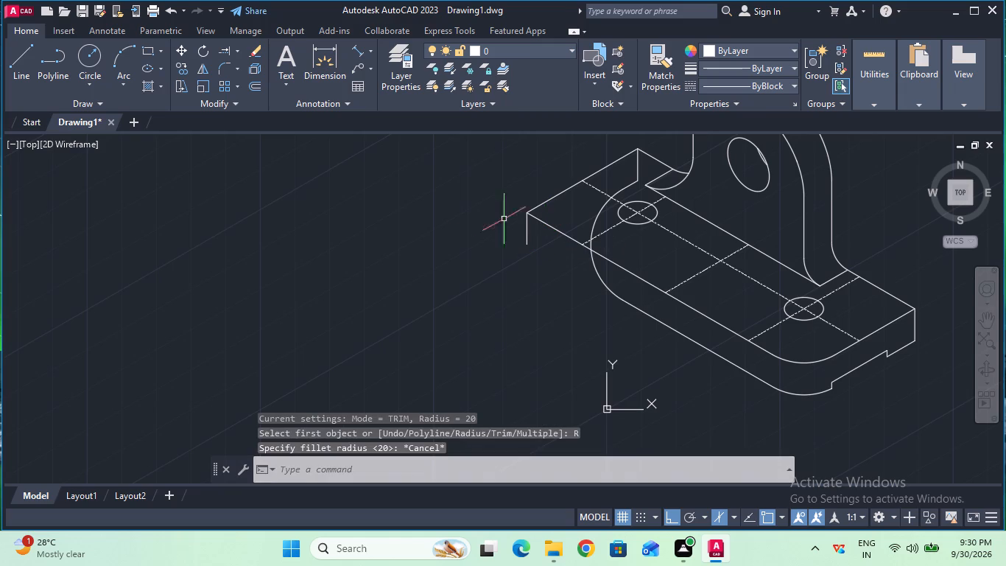
# Fillet the base plate's top front edge and top left edge with a radius of 20 mm.
pyautogui.click(220, 68)
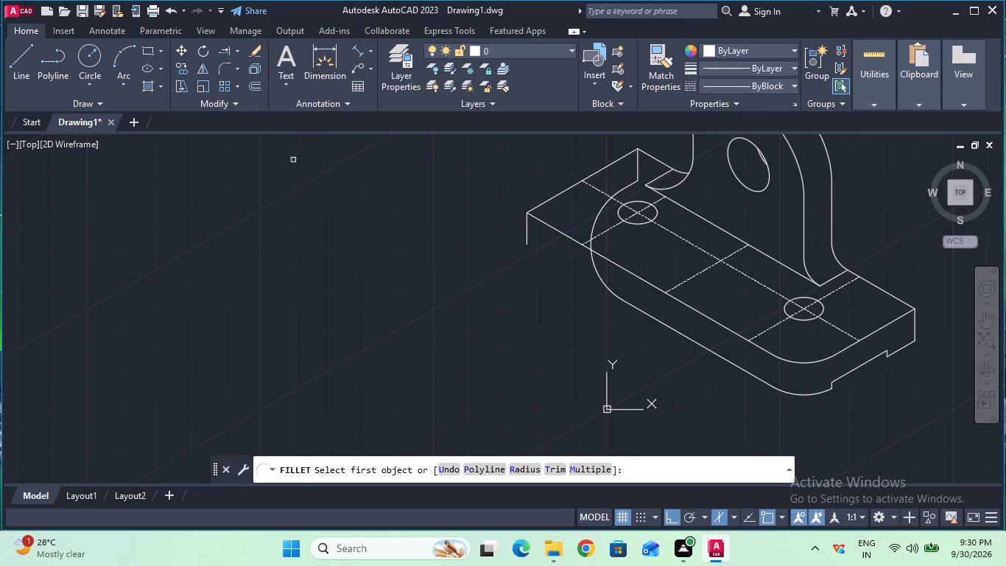
pyautogui.click(517, 467)
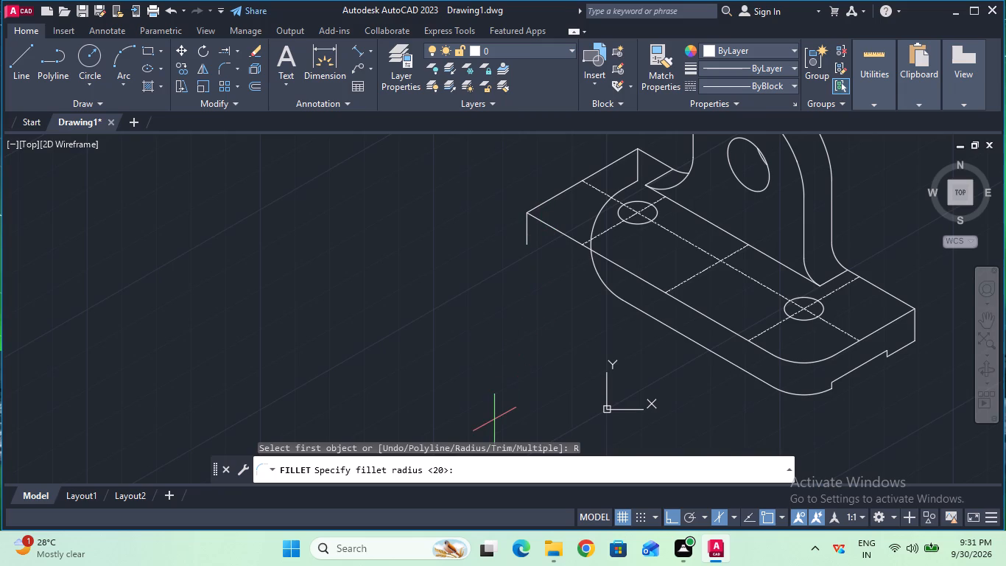
pyautogui.press('2')
pyautogui.press('0')
pyautogui.press('Return')
pyautogui.click(569, 238)
pyautogui.click(552, 201)
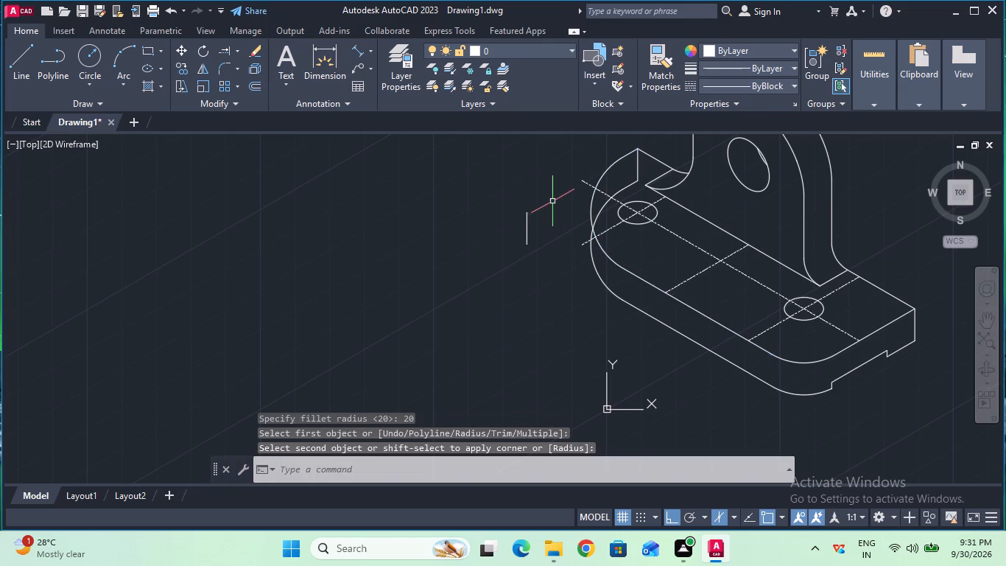
pyautogui.press('Escape')
# Trim away the back left vertical line, the hidden parts of the lower depth line and bottom fillet arc, and the stray vertical edge outside the plate.
pyautogui.click(237, 49)
pyautogui.click(237, 66)
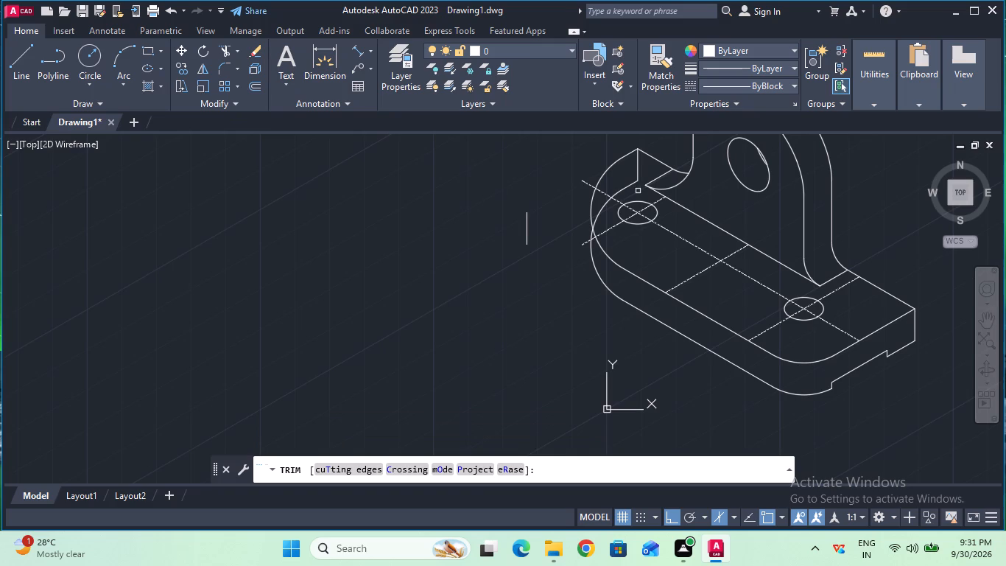
pyautogui.click(636, 172)
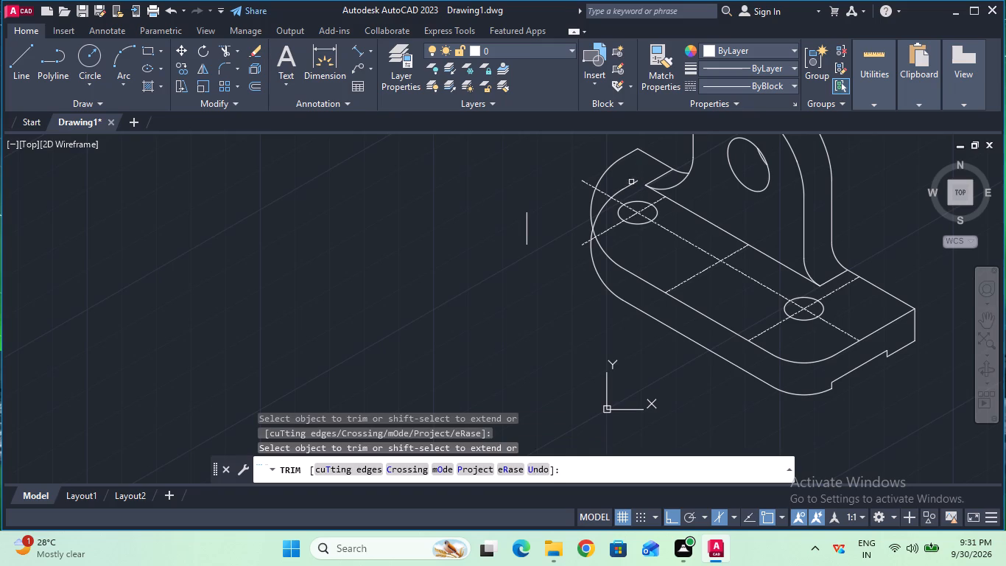
pyautogui.click(630, 184)
pyautogui.click(623, 189)
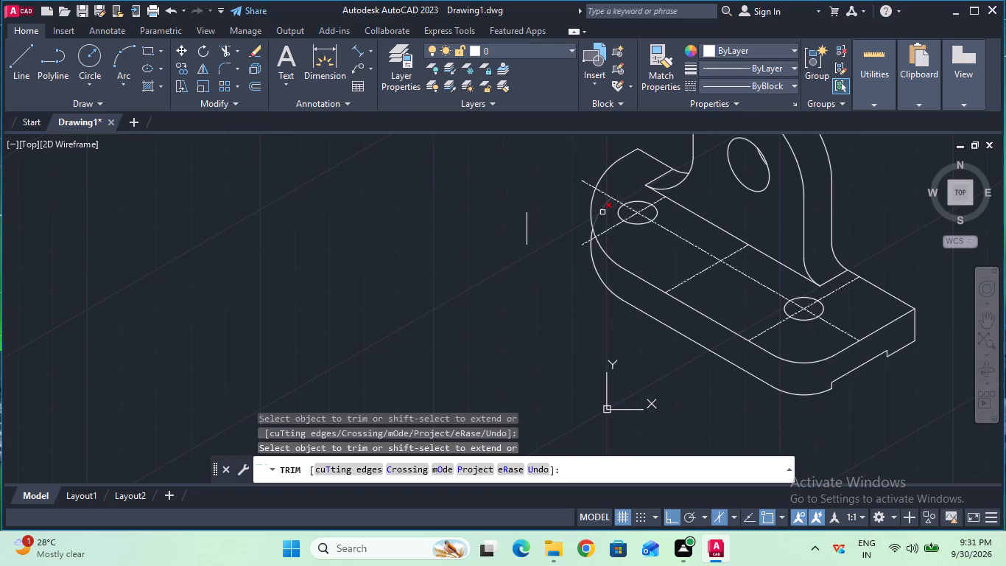
pyautogui.click(602, 212)
pyautogui.click(528, 237)
# Trim the ends of the two hole centrelines that overhang the base plate's rounded left corner.
pyautogui.click(582, 245)
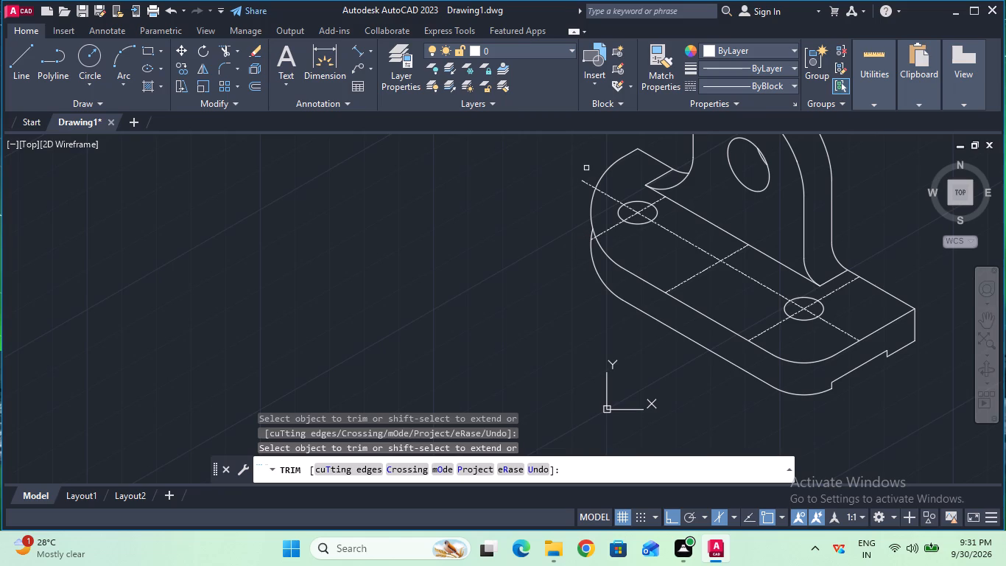
pyautogui.click(586, 181)
pyautogui.keyDown('ctrl'); pyautogui.scroll(1, 580, 231); pyautogui.keyUp('ctrl')
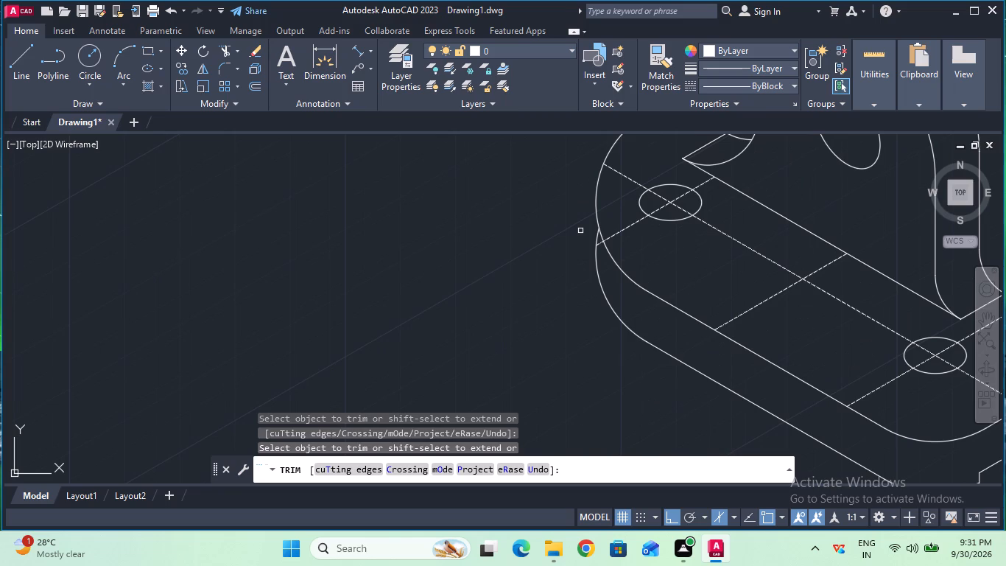
pyautogui.press('Escape')
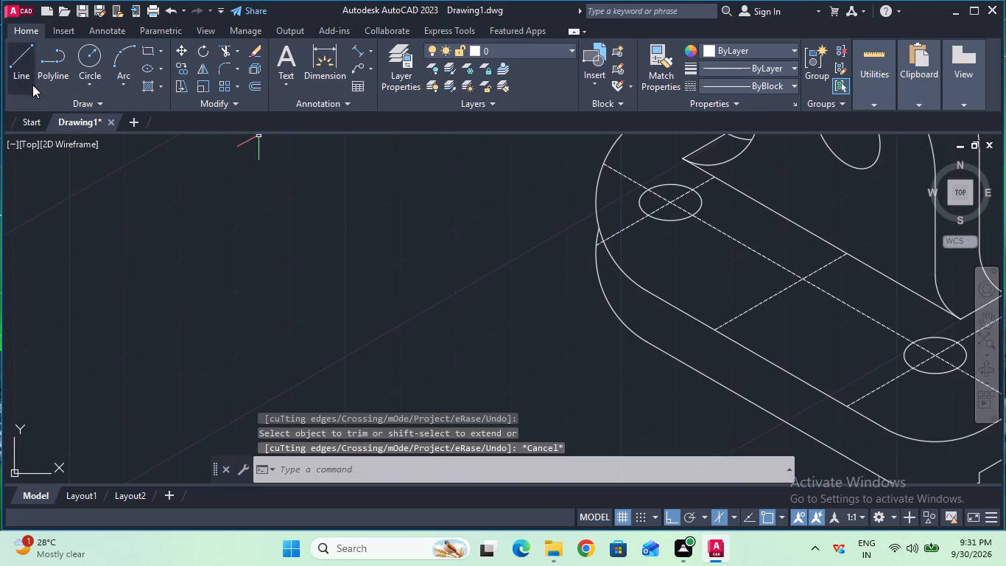
pyautogui.click(29, 83)
pyautogui.press('Escape')
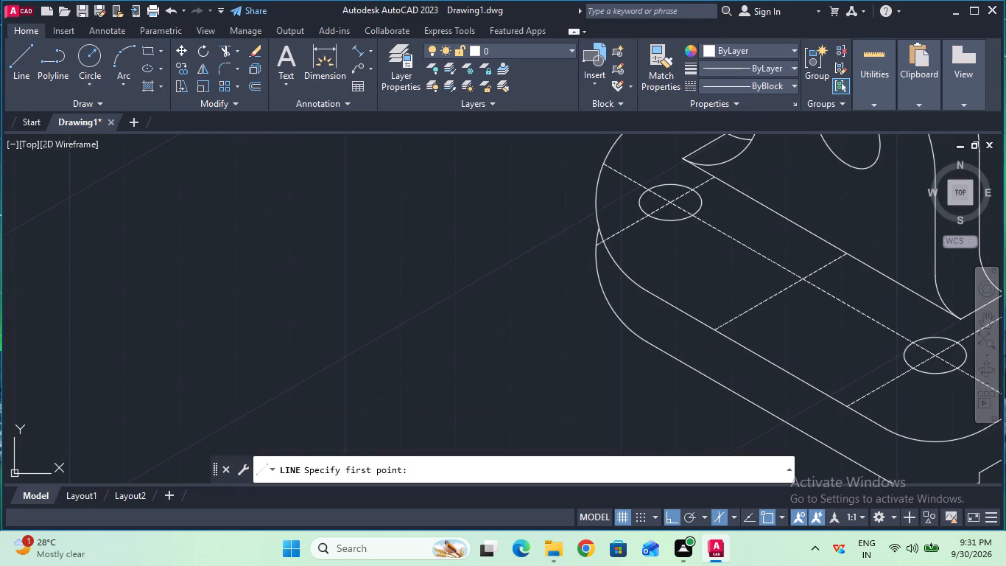
# Trim the remaining end of the left hole's centreline that overhangs the base plate's rounded top edge.
pyautogui.click(226, 53)
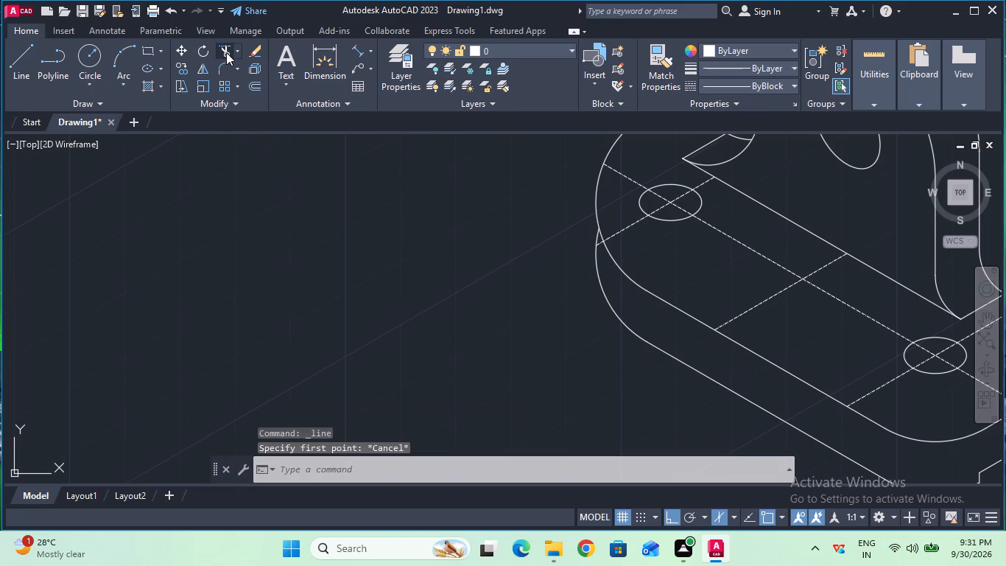
pyautogui.click(601, 244)
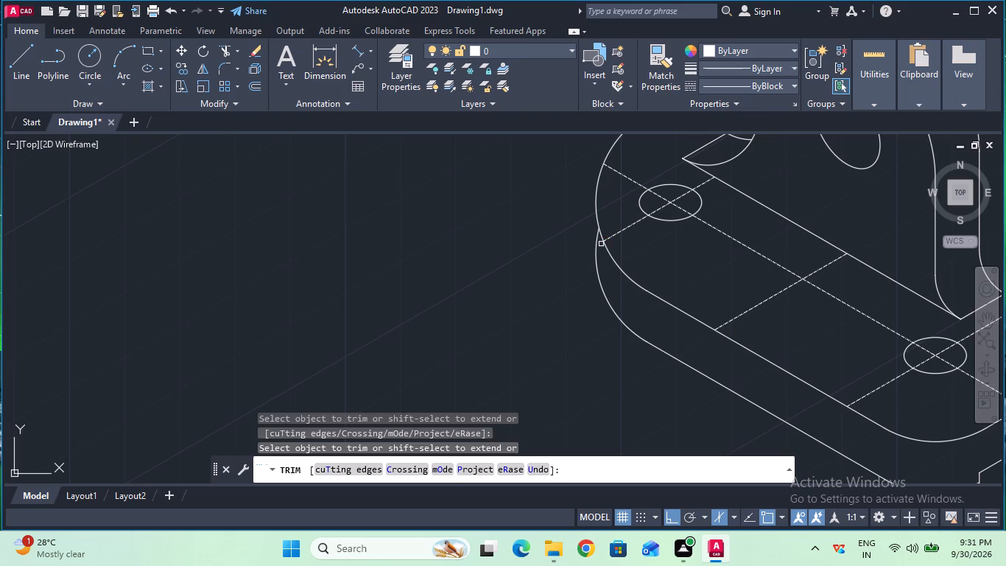
pyautogui.press('Escape')
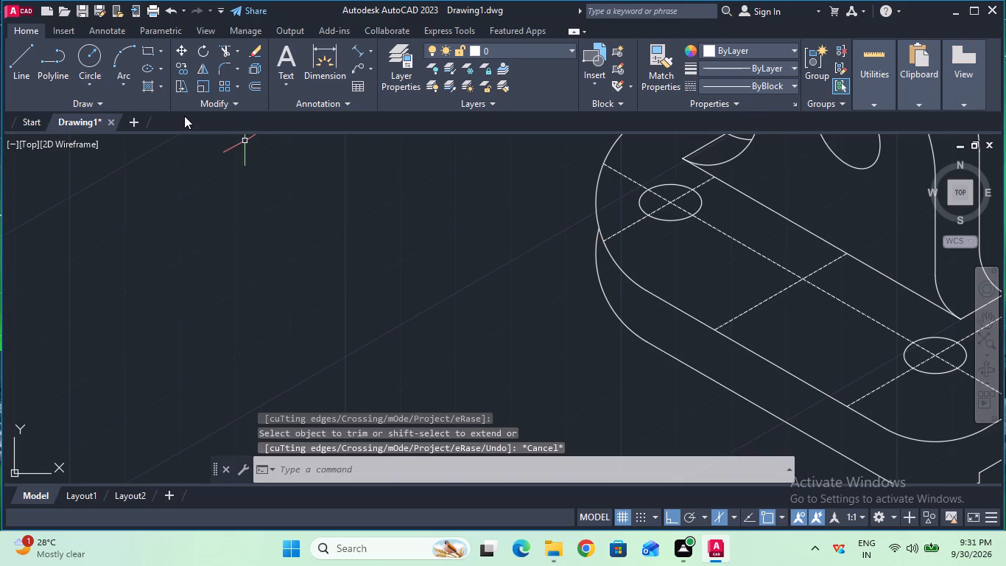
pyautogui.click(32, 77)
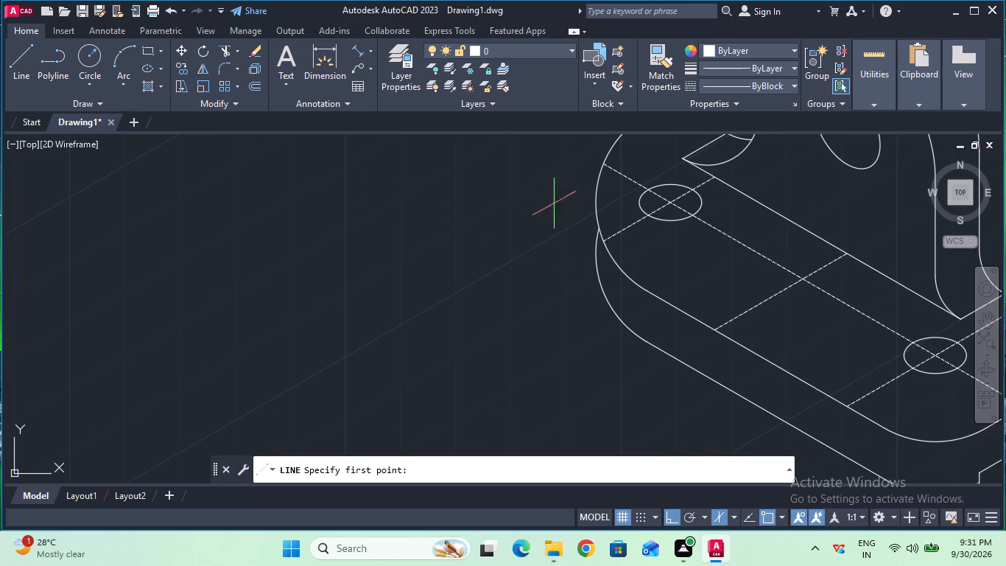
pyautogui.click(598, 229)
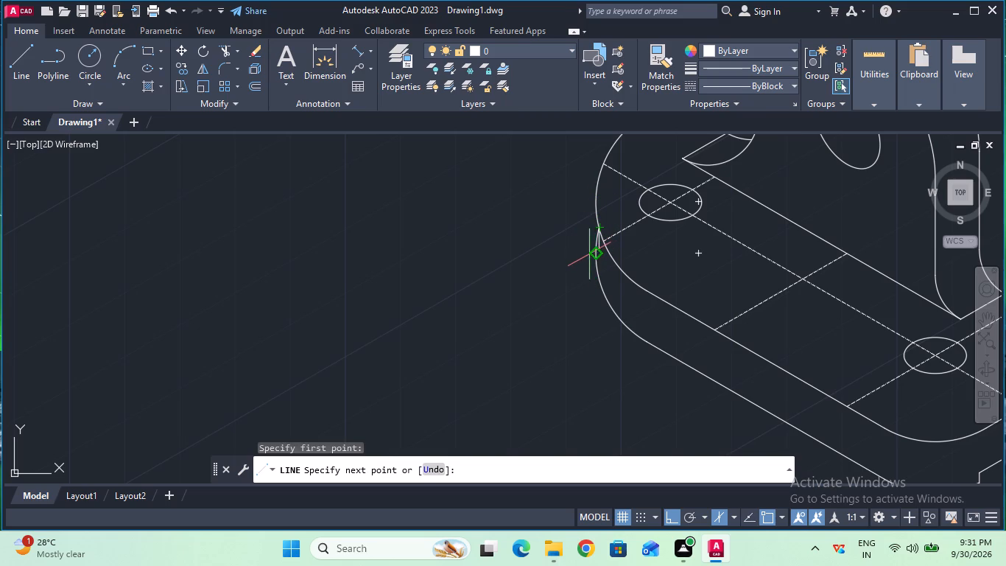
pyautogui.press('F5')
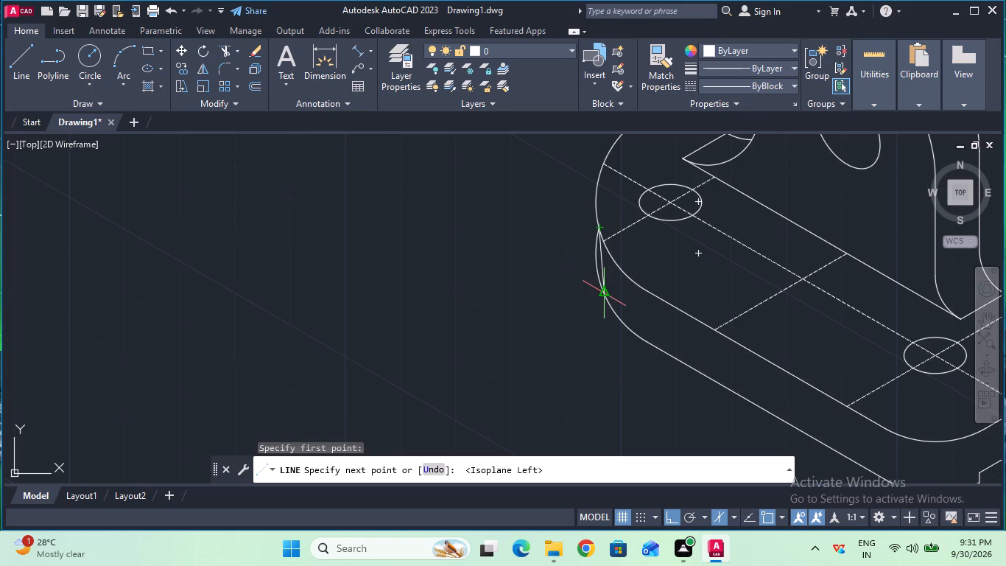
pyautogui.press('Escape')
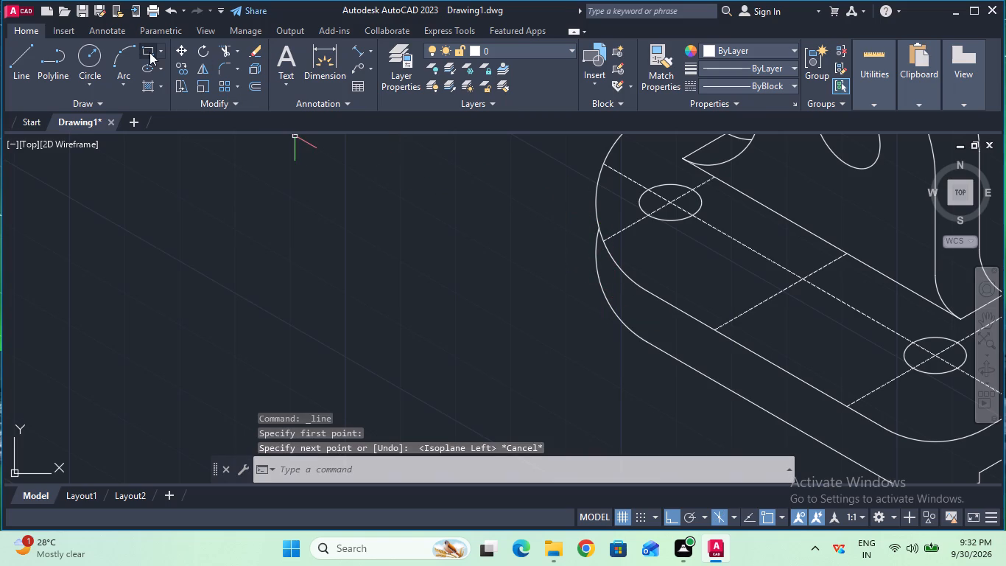
# Draw a vertical line joining the leftmost points of the base plate's top and bottom corner arcs.
pyautogui.click(32, 77)
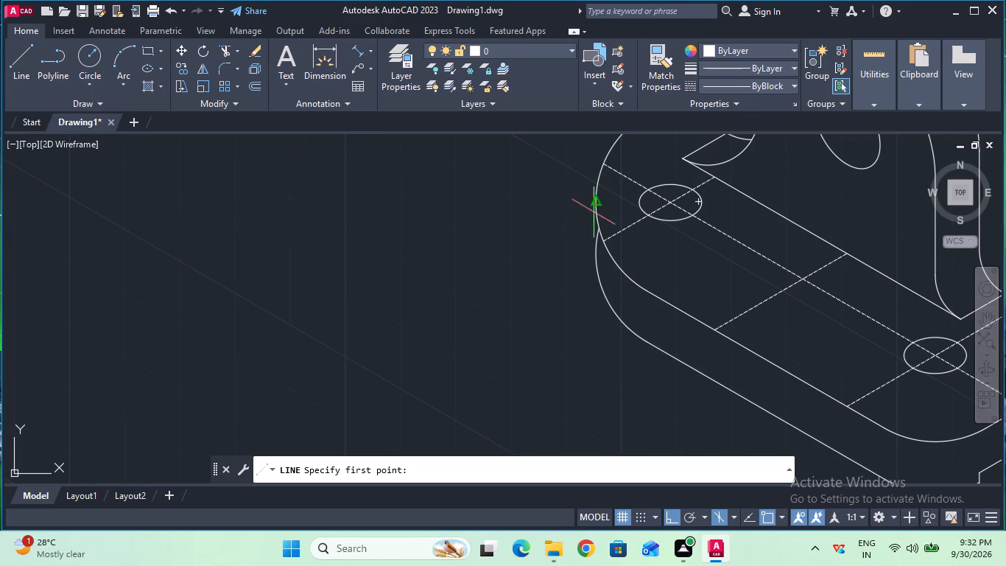
pyautogui.click(594, 200)
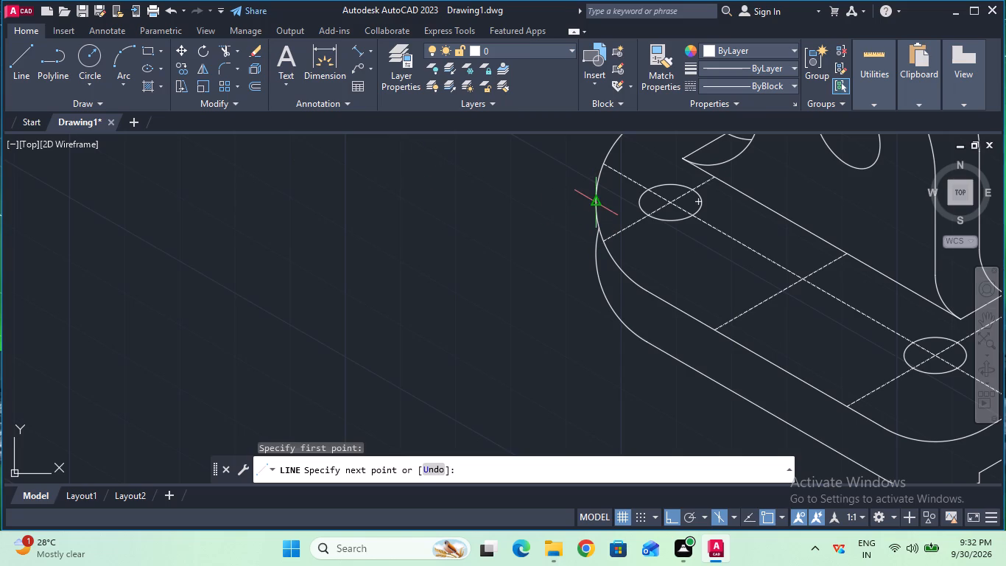
pyautogui.click(594, 242)
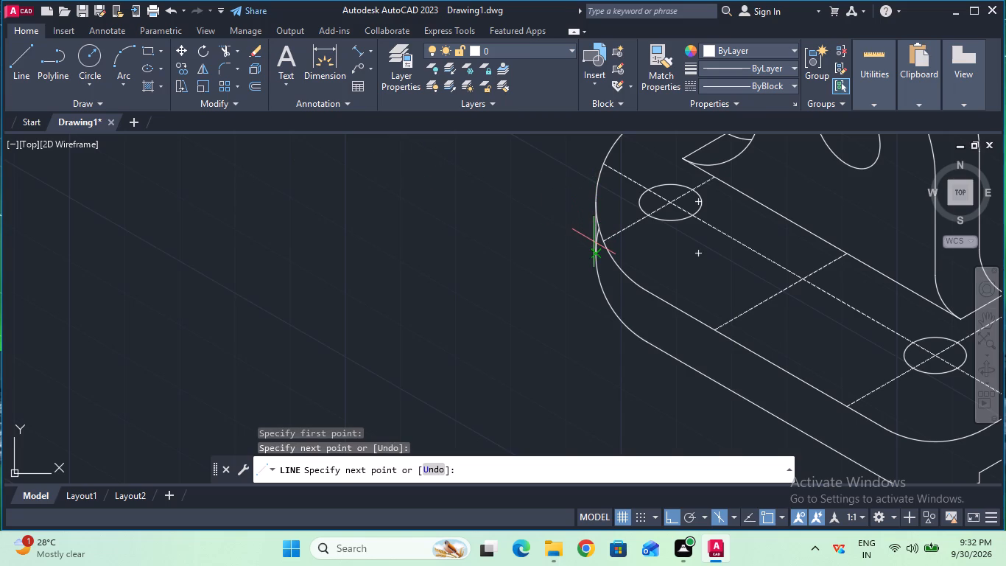
pyautogui.press('Escape')
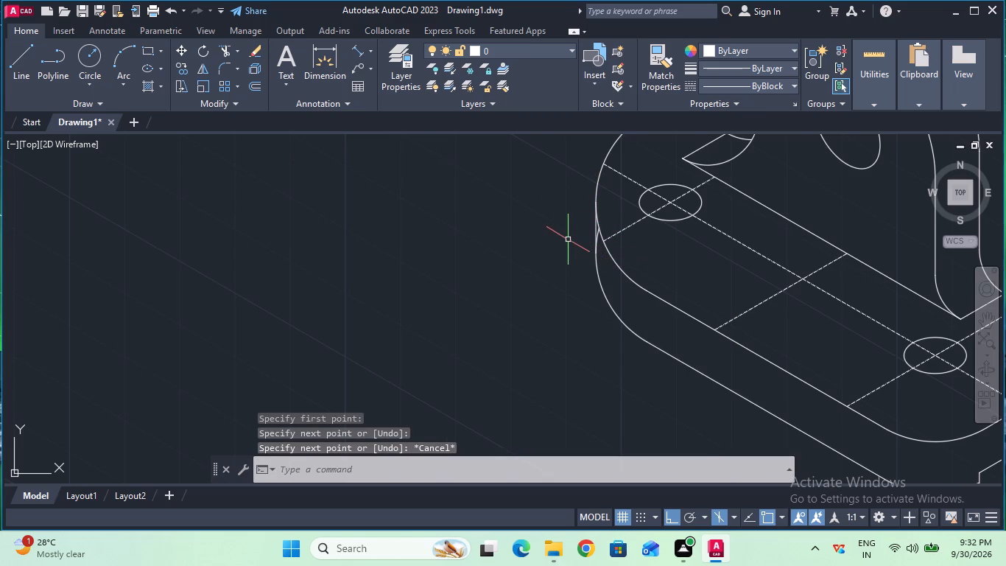
# Trim the end of the bottom corner arc that lies between the new vertical edge and the top corner arc.
pyautogui.keyDown('ctrl'); pyautogui.scroll(2, 568, 240); pyautogui.keyUp('ctrl')
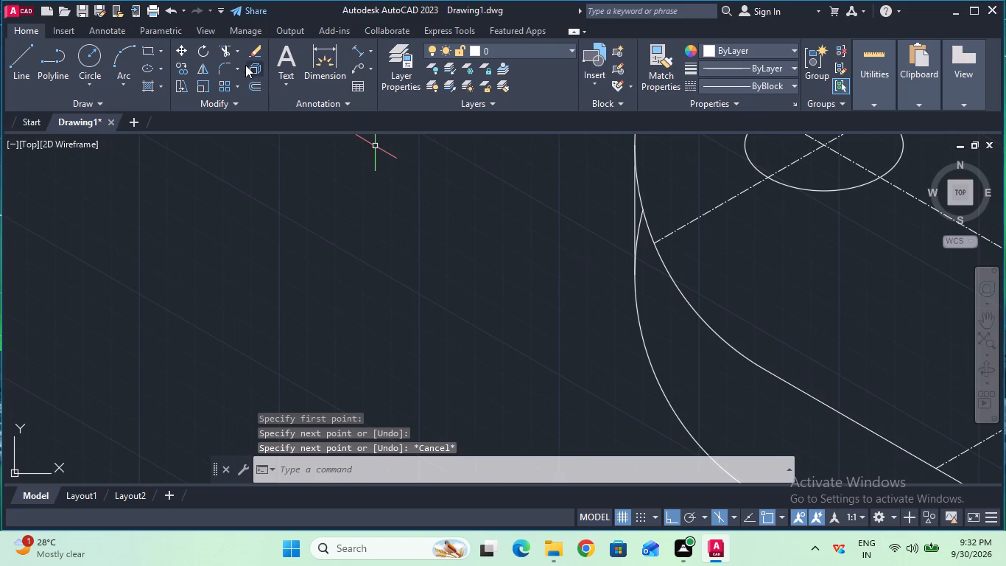
pyautogui.click(230, 55)
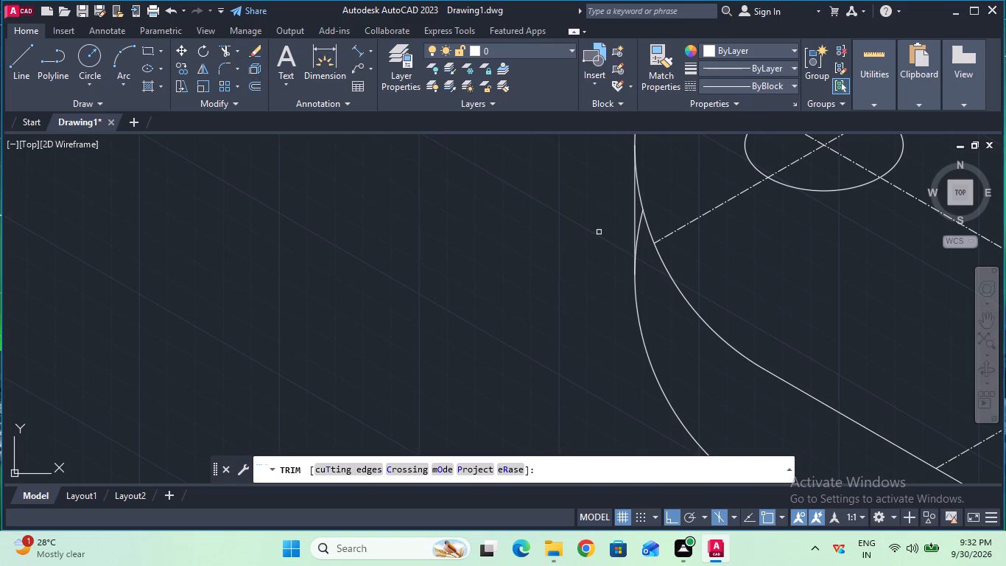
pyautogui.click(640, 226)
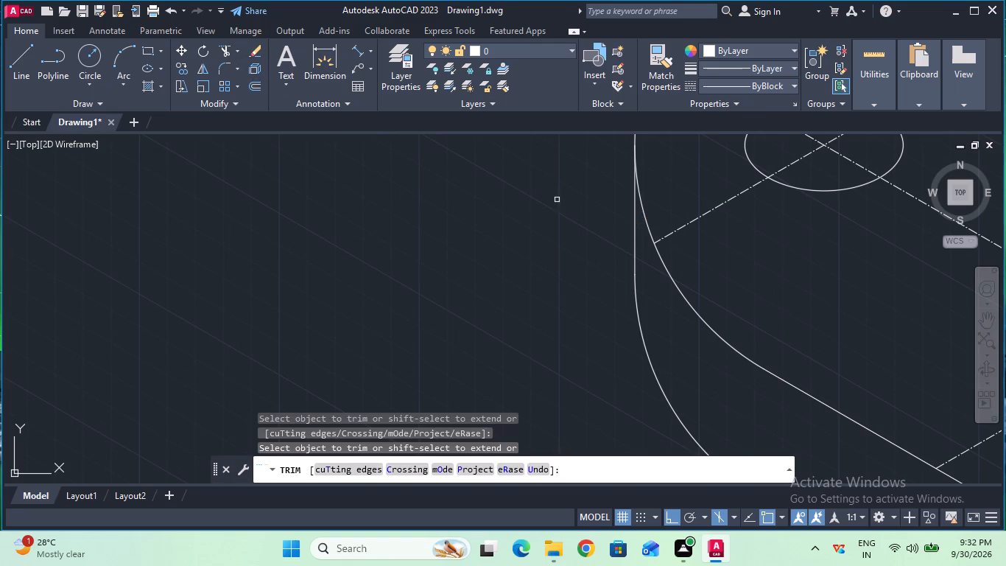
pyautogui.keyDown('ctrl'); pyautogui.scroll(-5, 553, 199); pyautogui.keyUp('ctrl')
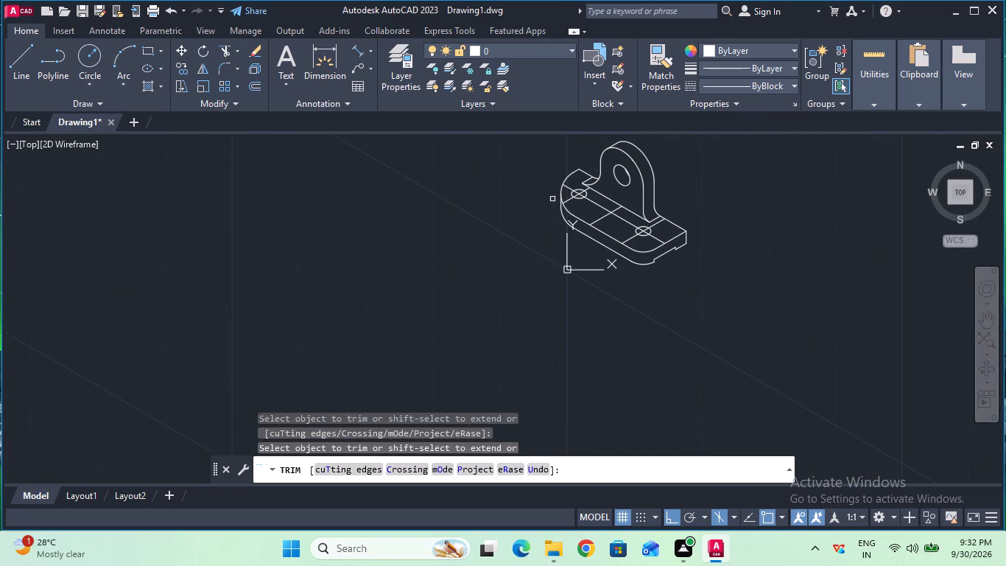
pyautogui.press('Escape')
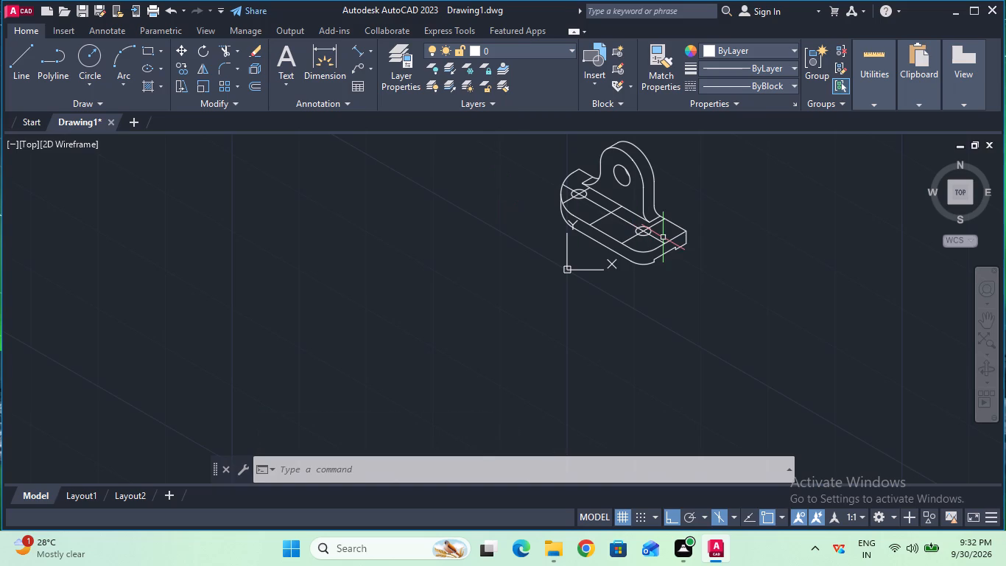
# Select all of the bracket's geometry and join it with the Join command.
pyautogui.keyDown('ctrl'); pyautogui.scroll(2, 663, 237); pyautogui.keyUp('ctrl')
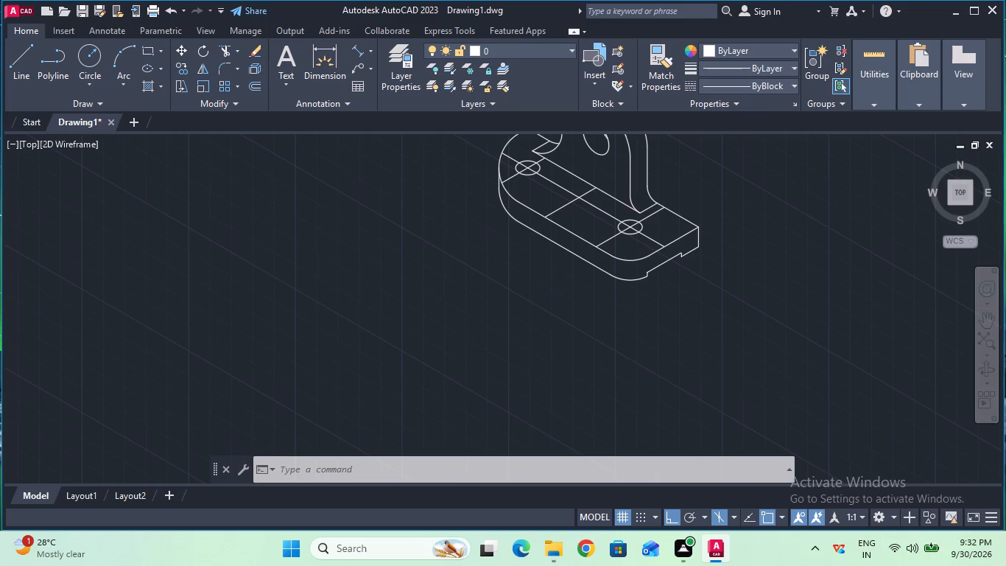
pyautogui.keyDown('ctrl'); pyautogui.scroll(-1, 663, 237); pyautogui.keyUp('ctrl')
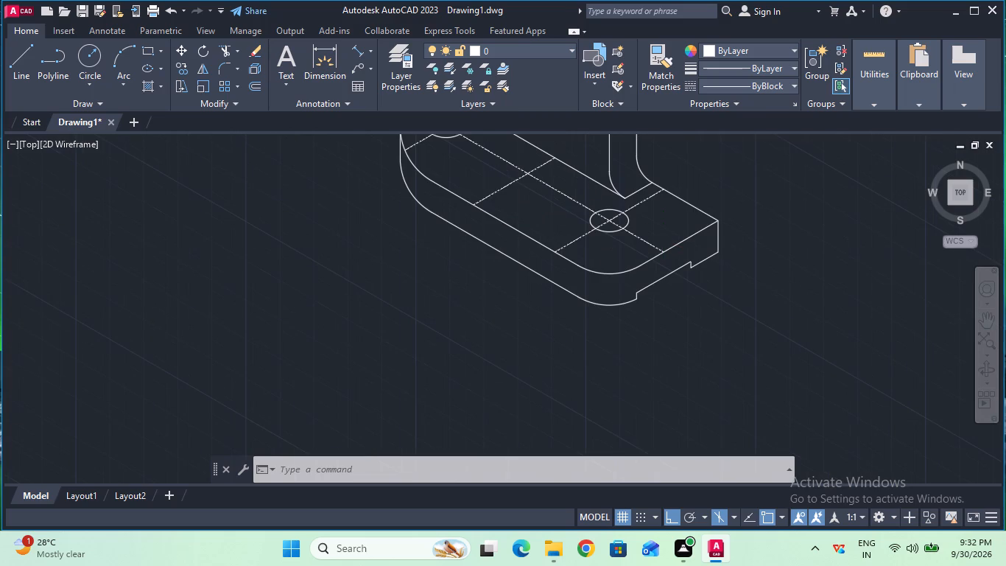
pyautogui.keyDown('ctrl'); pyautogui.scroll(-2, 663, 237); pyautogui.keyUp('ctrl')
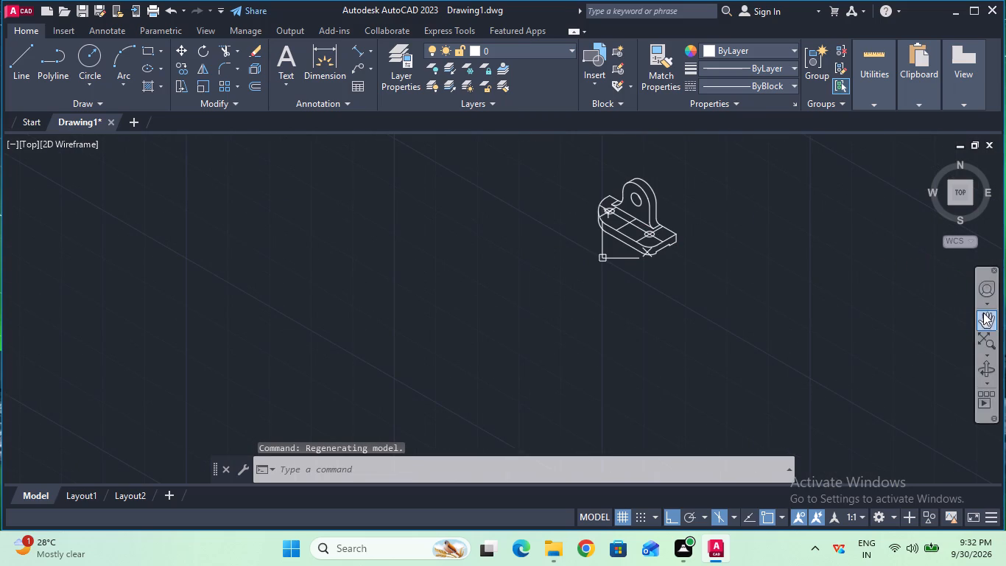
pyautogui.click(990, 318)
pyautogui.moveTo(653, 215); pyautogui.dragTo(682, 283)
pyautogui.keyDown('ctrl'); pyautogui.scroll(2, 682, 283); pyautogui.keyUp('ctrl')
pyautogui.press('Escape')
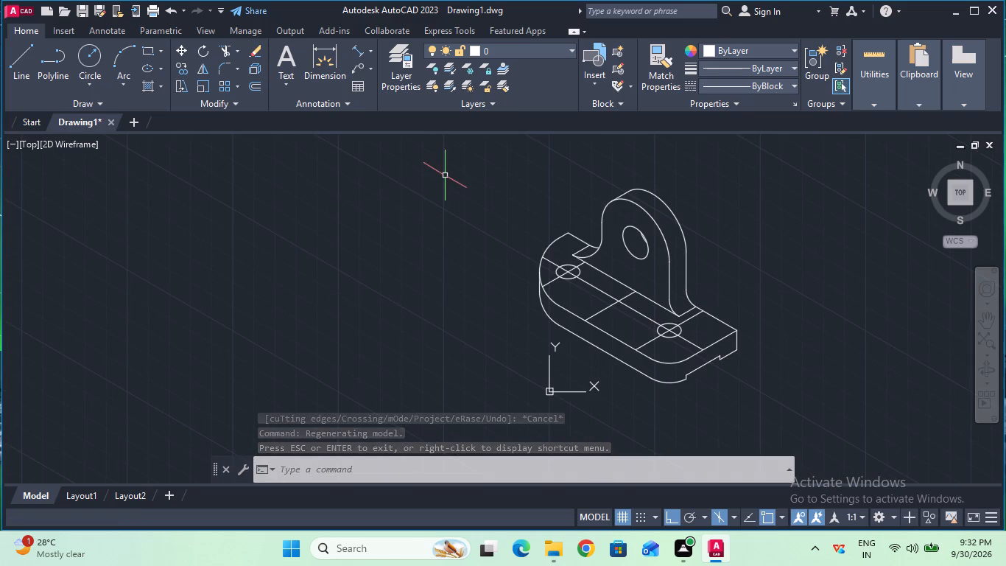
pyautogui.click(460, 157)
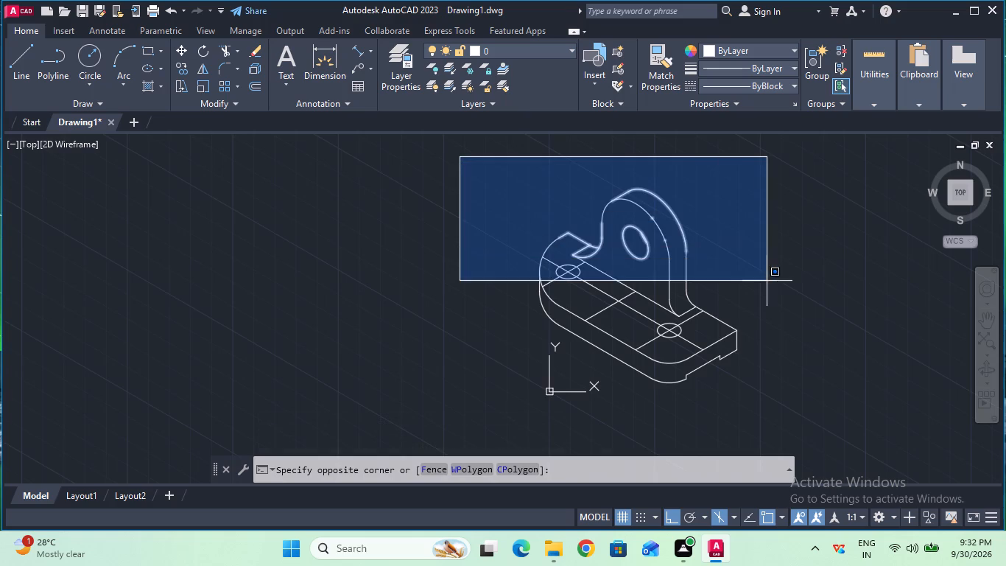
pyautogui.click(807, 419)
pyautogui.write('joi')
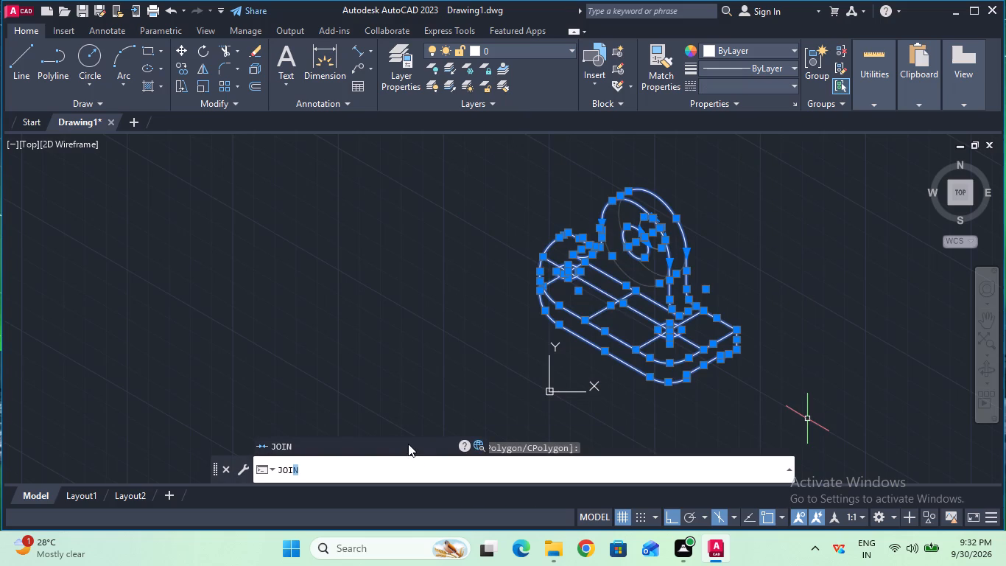
pyautogui.click(408, 444)
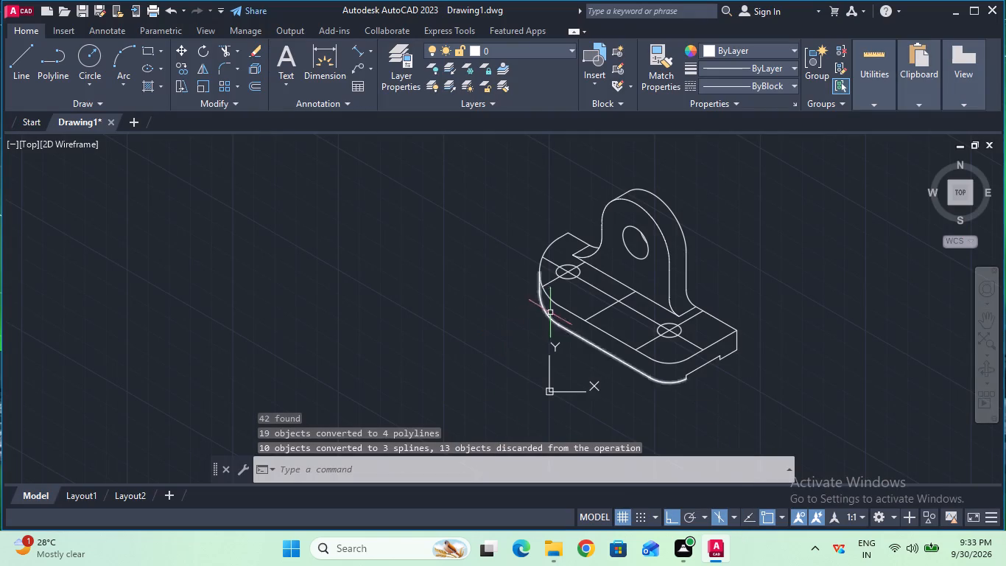
# Save the drawing in the Documents folder as Cross Feed Stop.
pyautogui.click(83, 15)
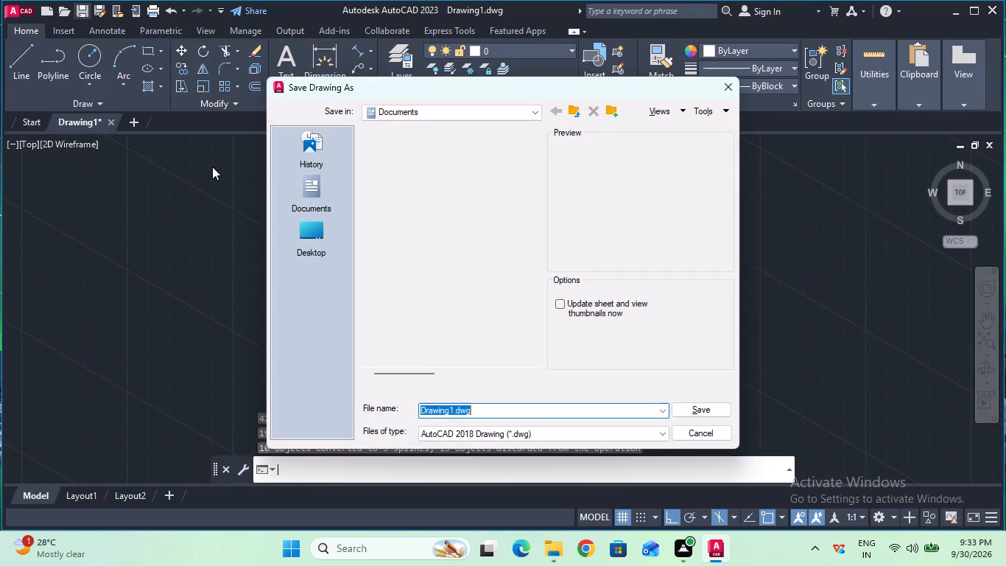
pyautogui.click(485, 402)
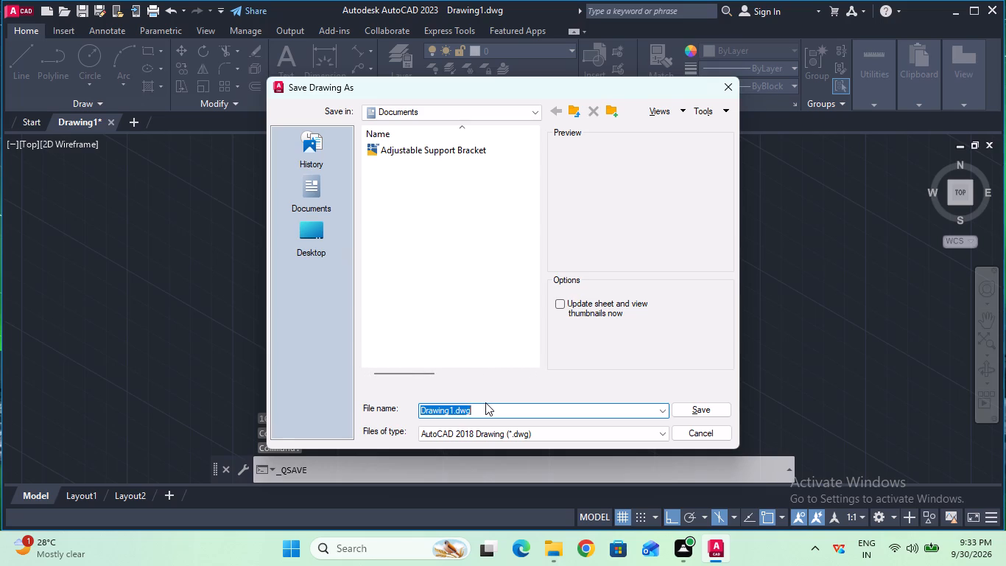
pyautogui.press('BackSpace')
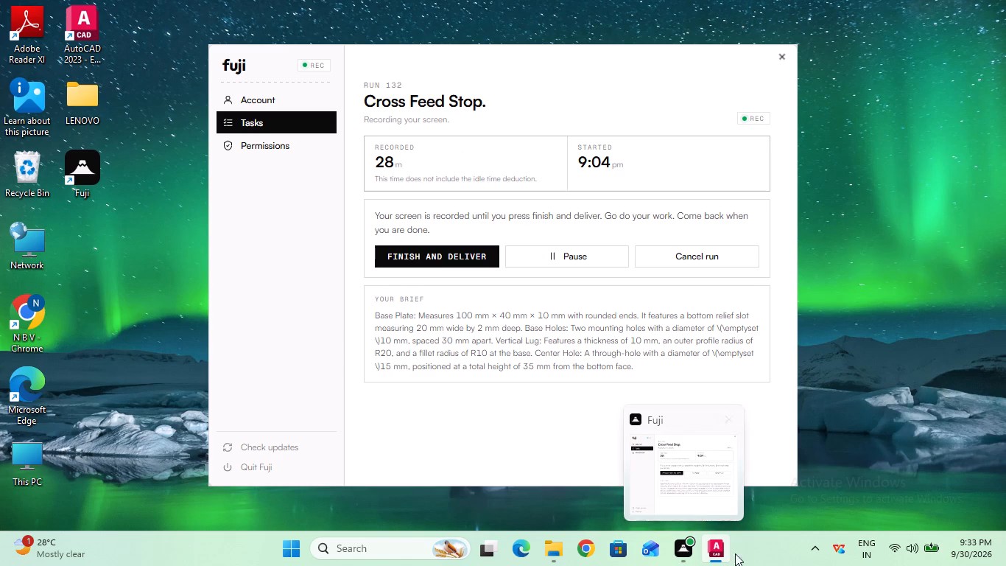
pyautogui.click(534, 409)
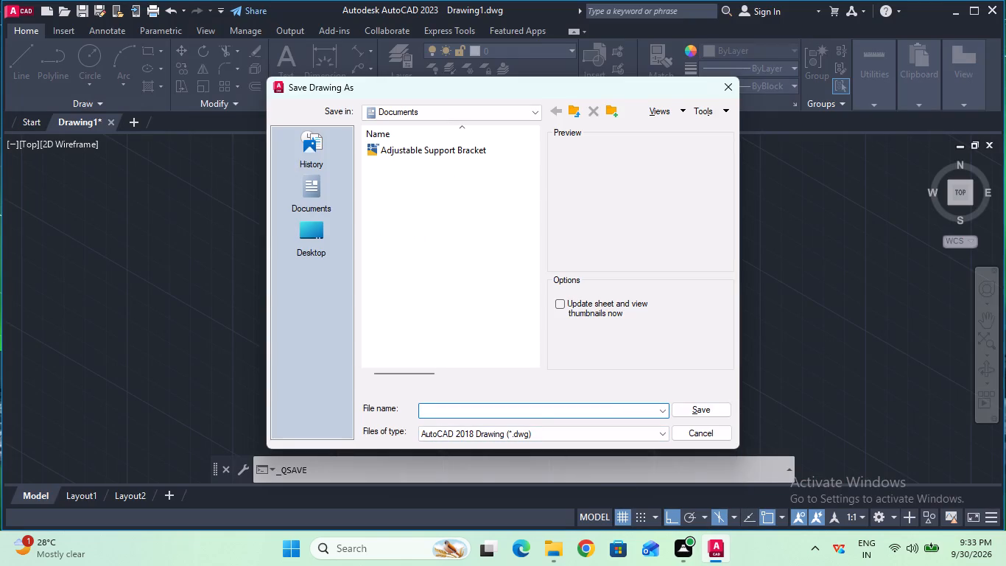
pyautogui.press('c')
pyautogui.write('ross')
pyautogui.press('space')
pyautogui.press('f')
pyautogui.write('eed')
pyautogui.press('space')
pyautogui.press('s')
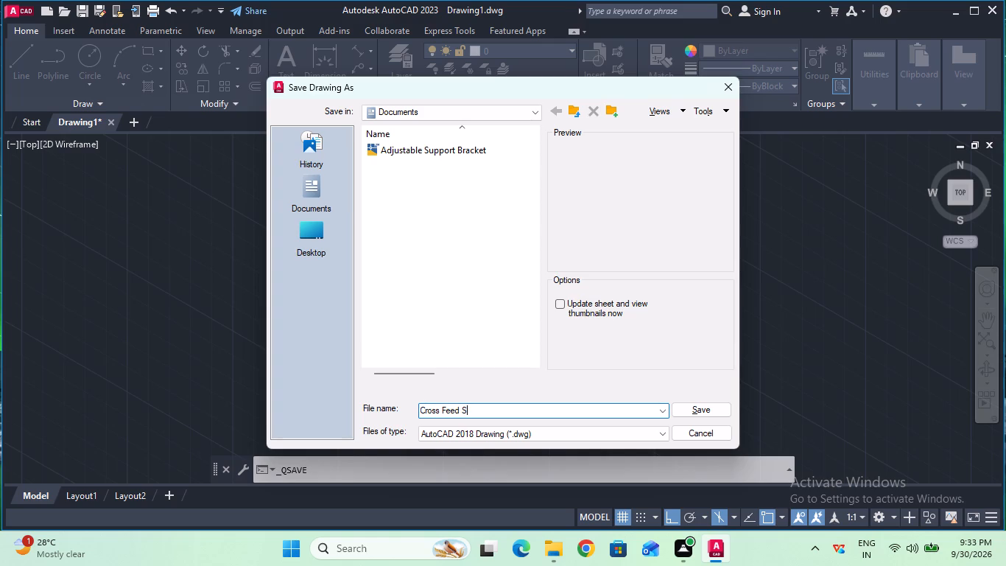
pyautogui.write('top')
pyautogui.click(696, 407)
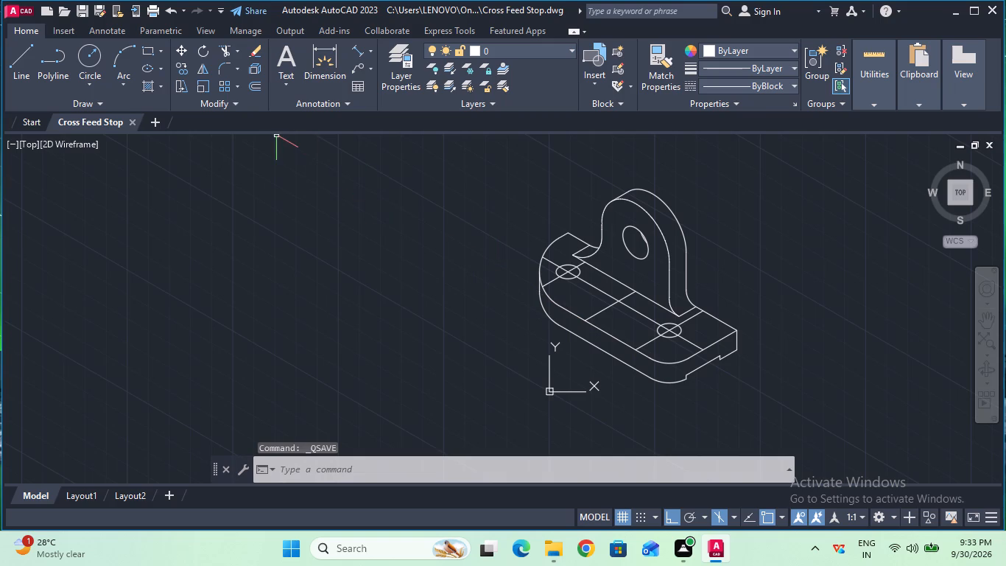
# Set up the plot on landscape ISO A4 (297 x 210 mm) paper, centred, with a window plot area enclosing the whole bracket.
pyautogui.click(151, 18)
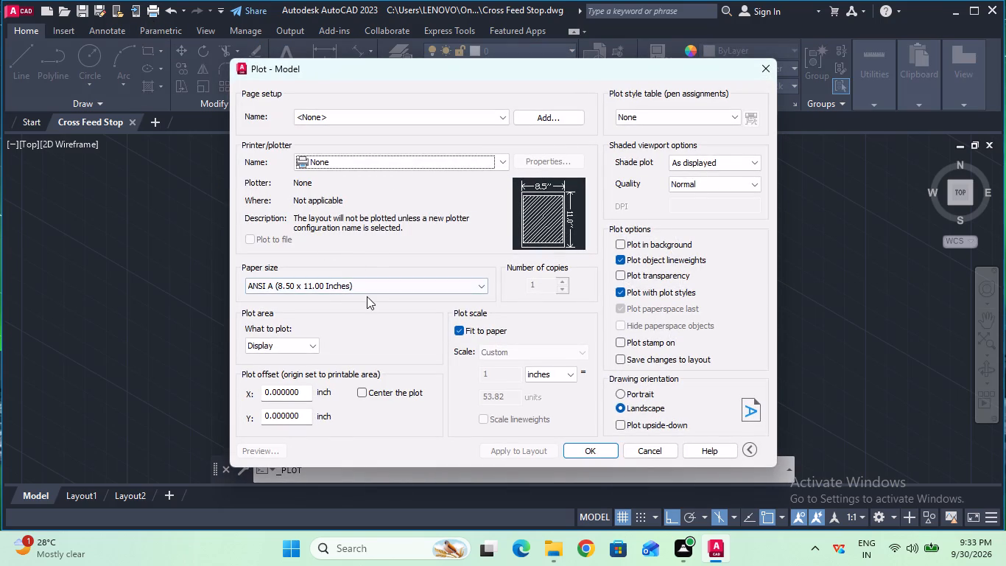
pyautogui.click(367, 286)
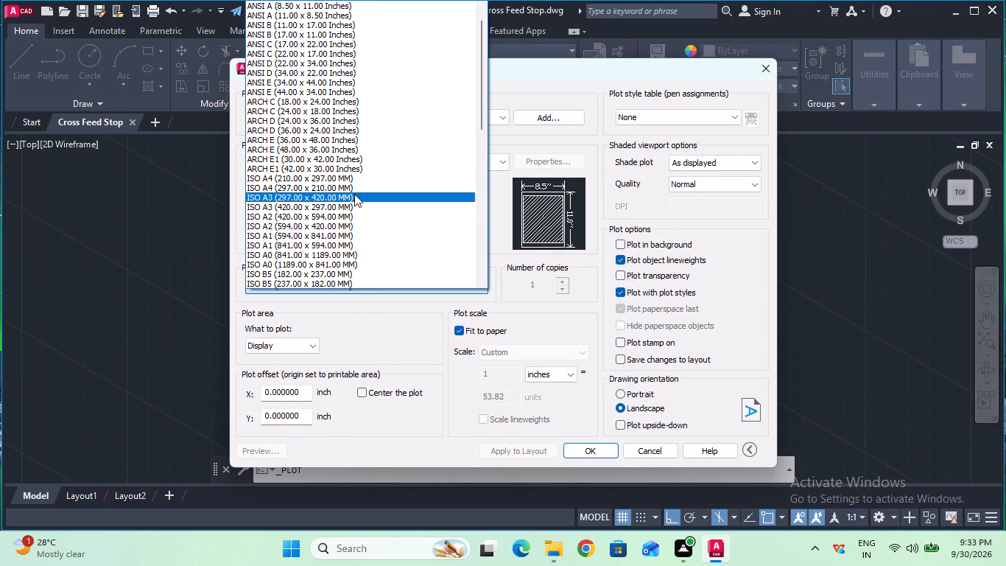
pyautogui.click(355, 189)
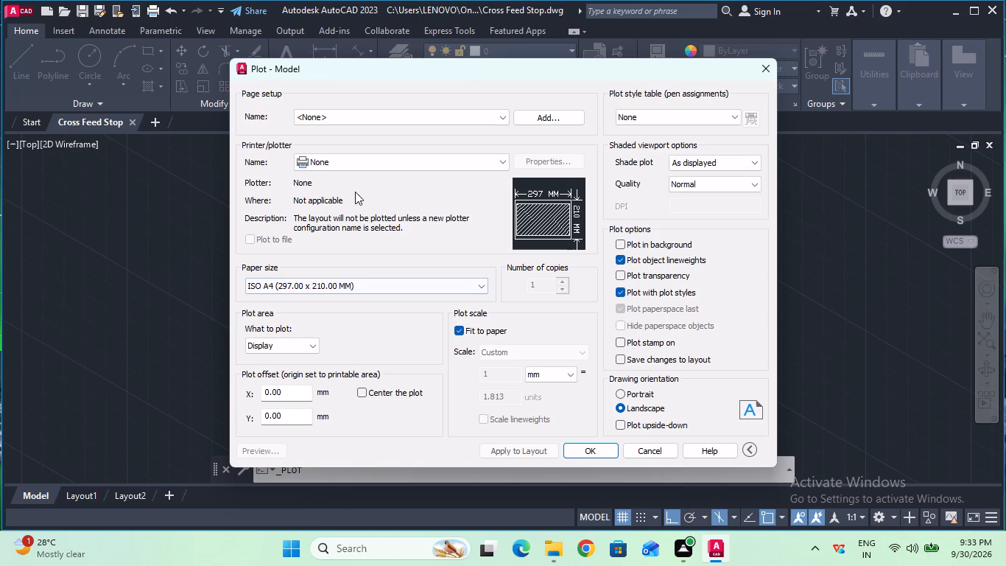
pyautogui.click(363, 391)
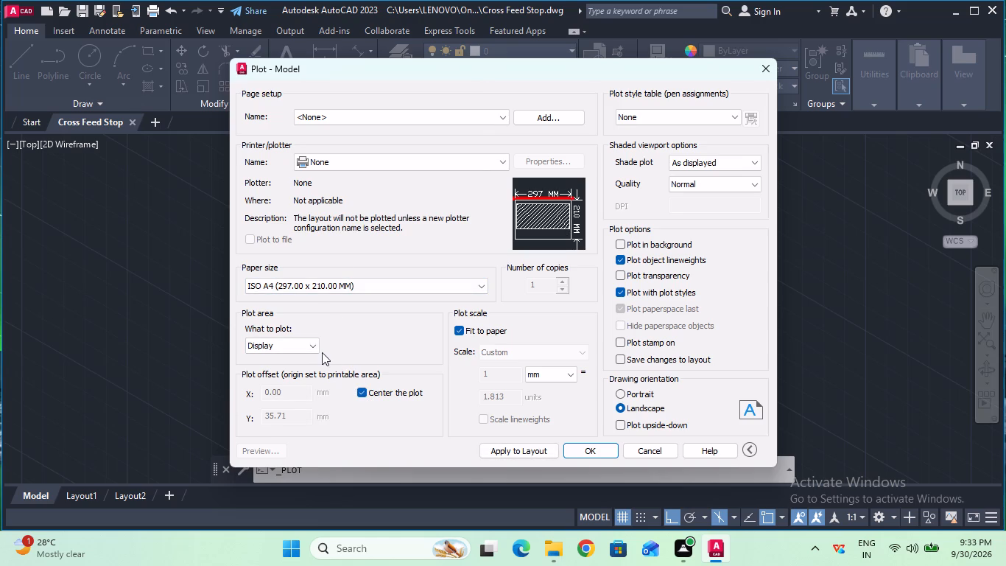
pyautogui.click(317, 349)
pyautogui.click(311, 385)
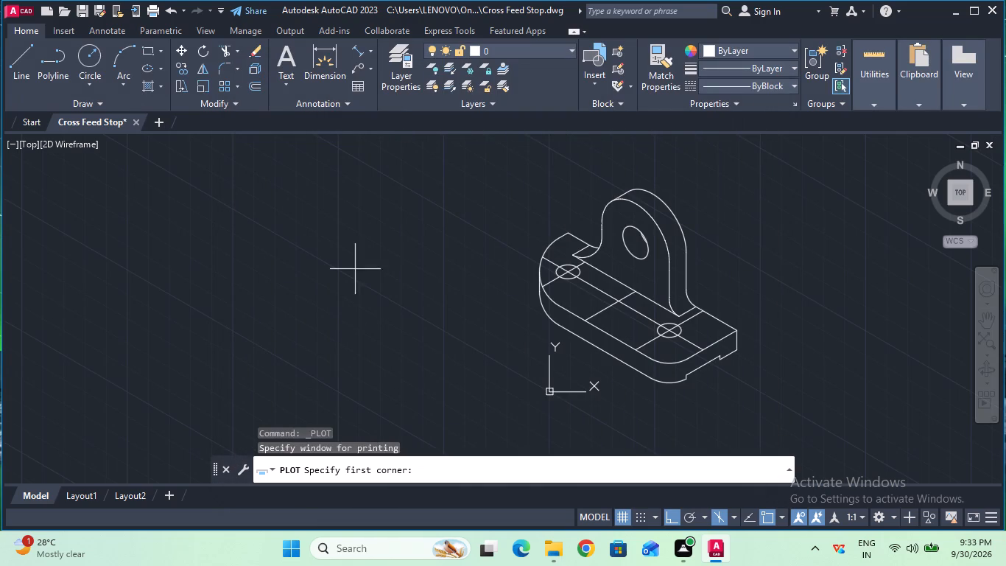
pyautogui.click(449, 141)
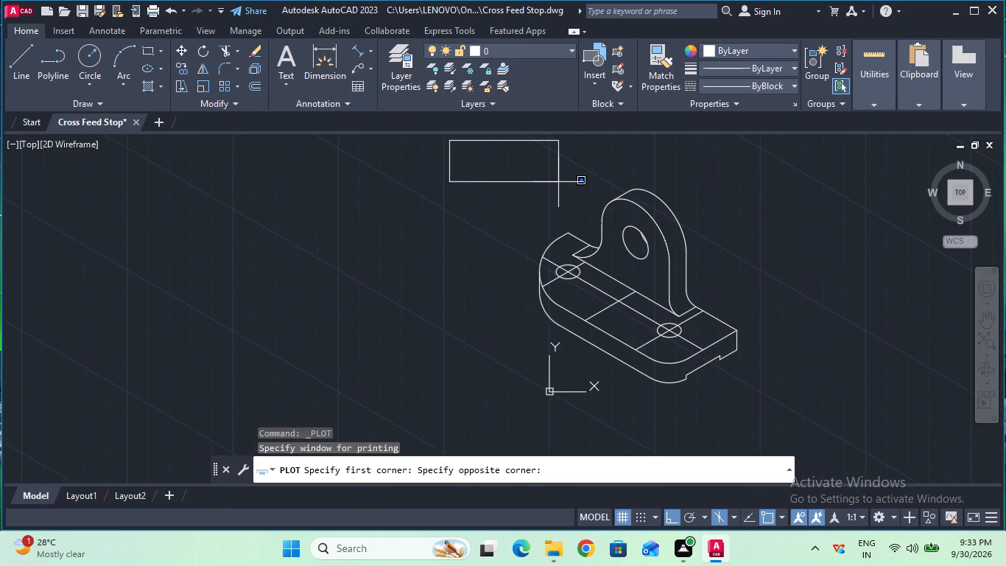
pyautogui.click(806, 441)
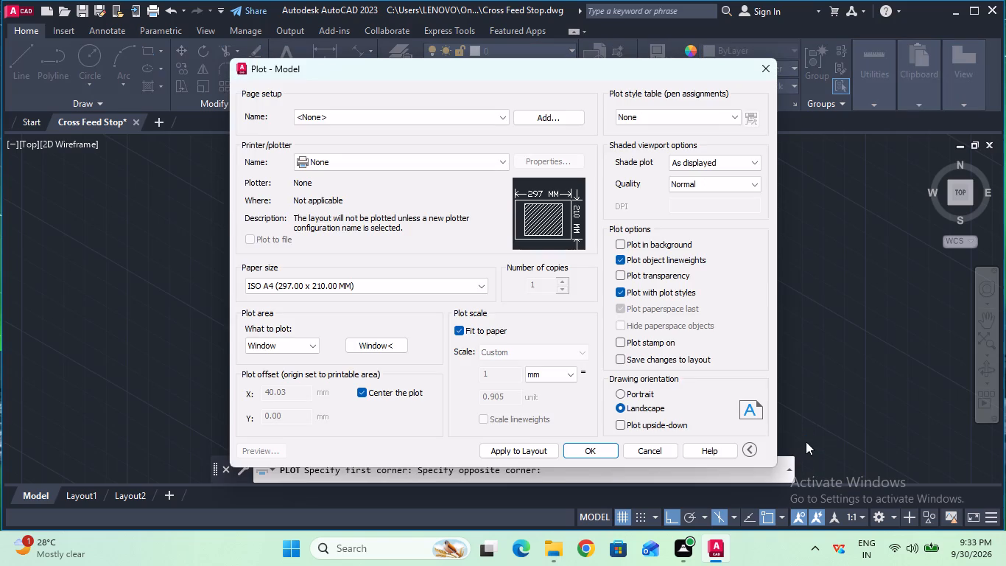
# Plot with DWG To PDF.pc3 and save the output as Cross Feed Stop-Model.pdf in the Documents folder.
pyautogui.click(430, 160)
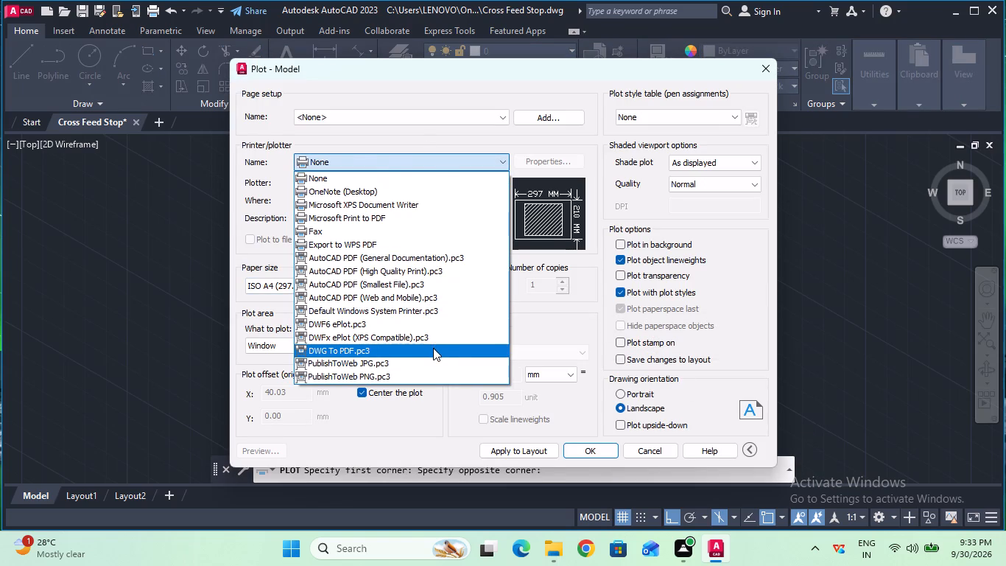
pyautogui.click(433, 348)
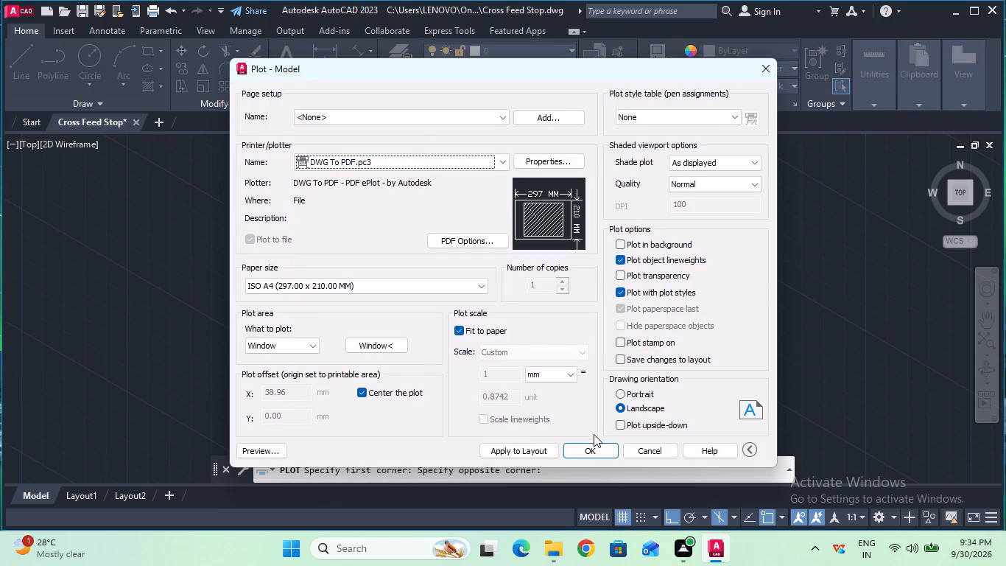
pyautogui.click(594, 444)
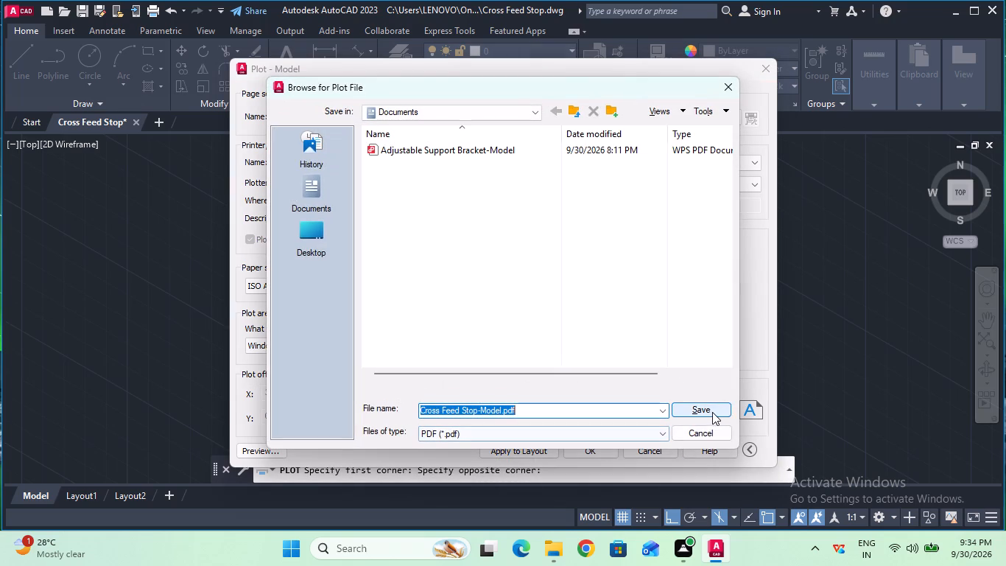
pyautogui.click(713, 411)
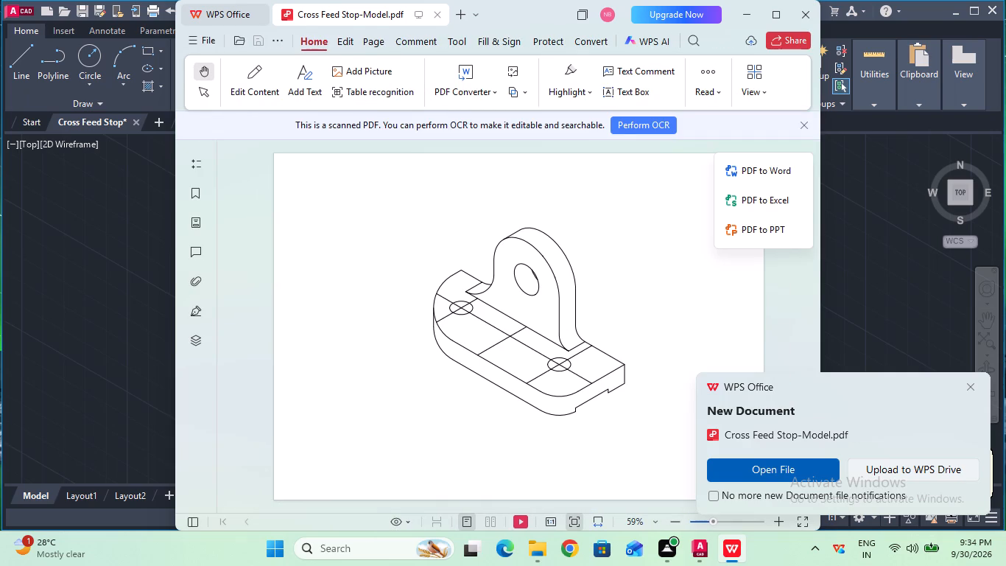
# Close the plotted PDF in WPS Office and dismiss its new-document notification.
pyautogui.click(799, 18)
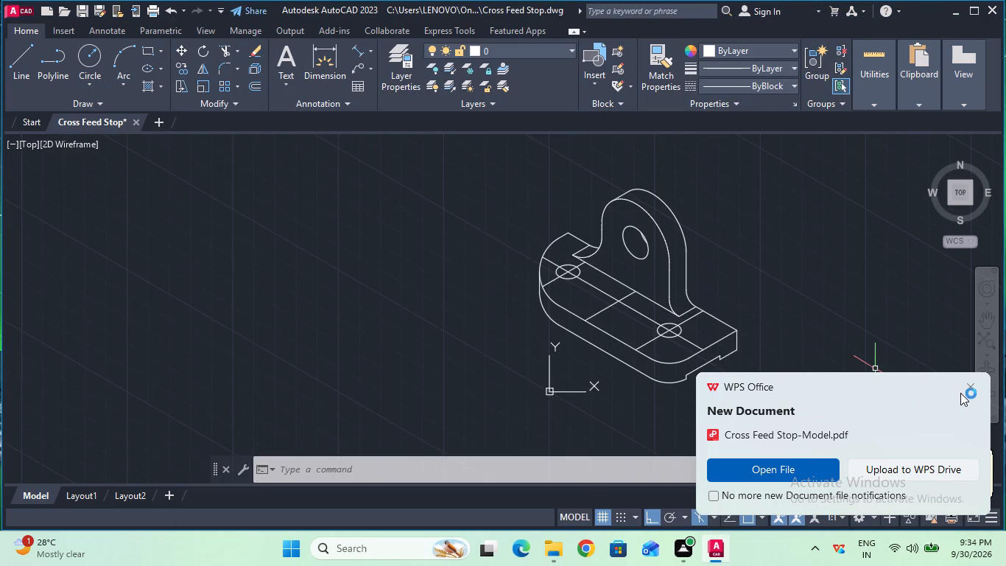
pyautogui.click(960, 393)
pyautogui.click(968, 390)
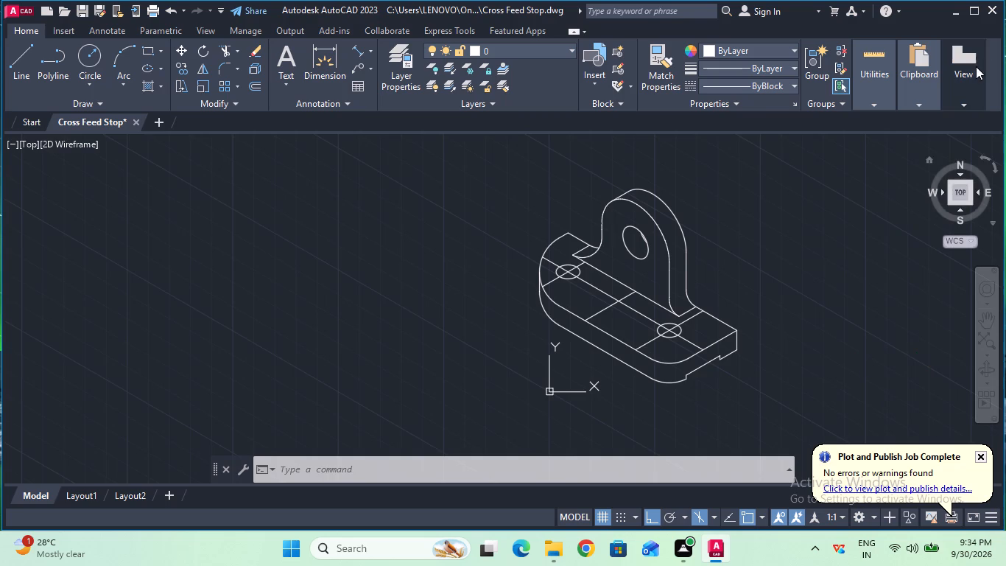
# Quit AutoCAD, saving the changes to the Cross Feed Stop drawing.
pyautogui.click(992, 16)
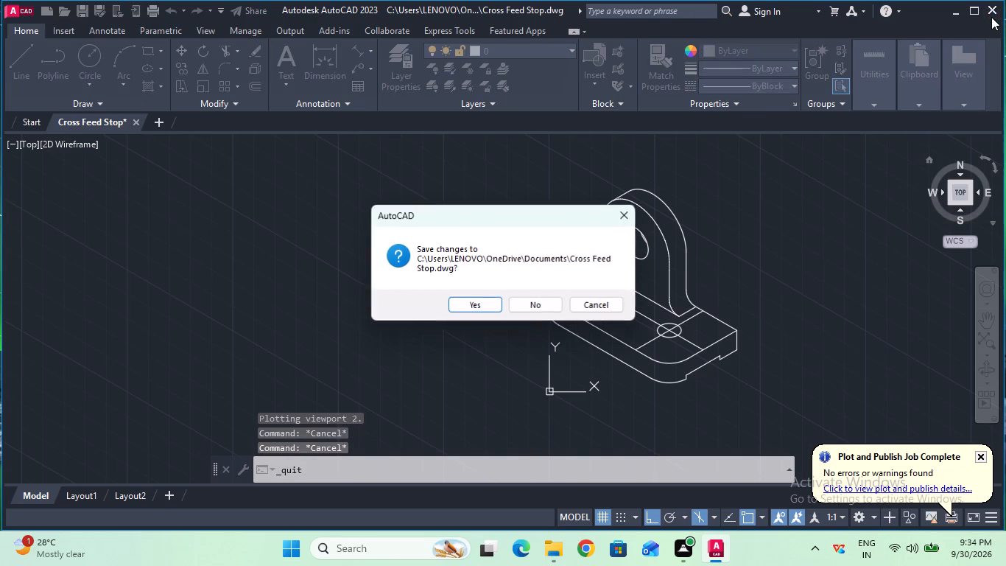
pyautogui.click(478, 301)
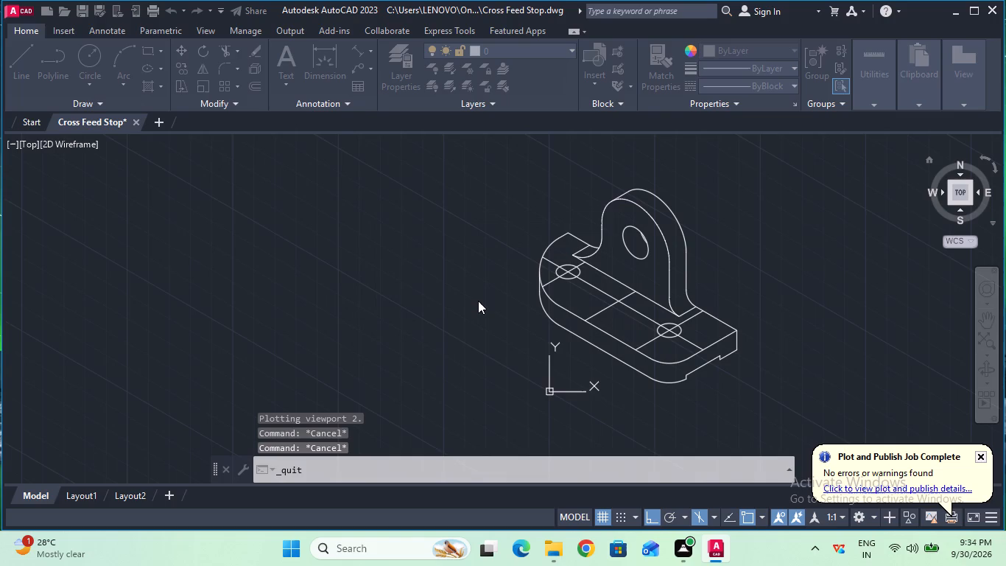